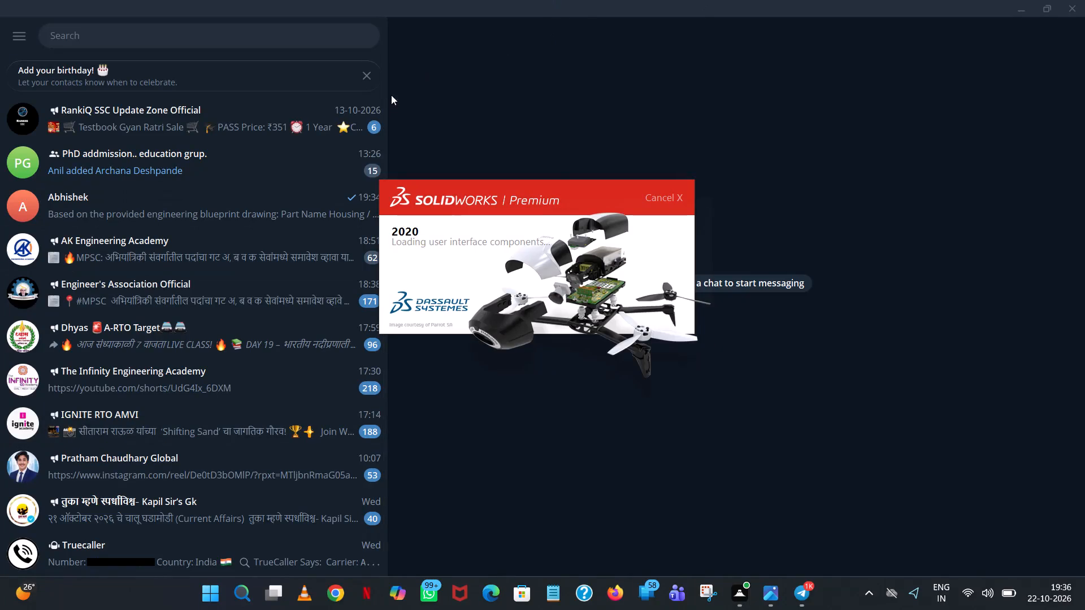
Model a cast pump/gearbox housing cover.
Close the chat window and create a new part document.
click(1084, 0)
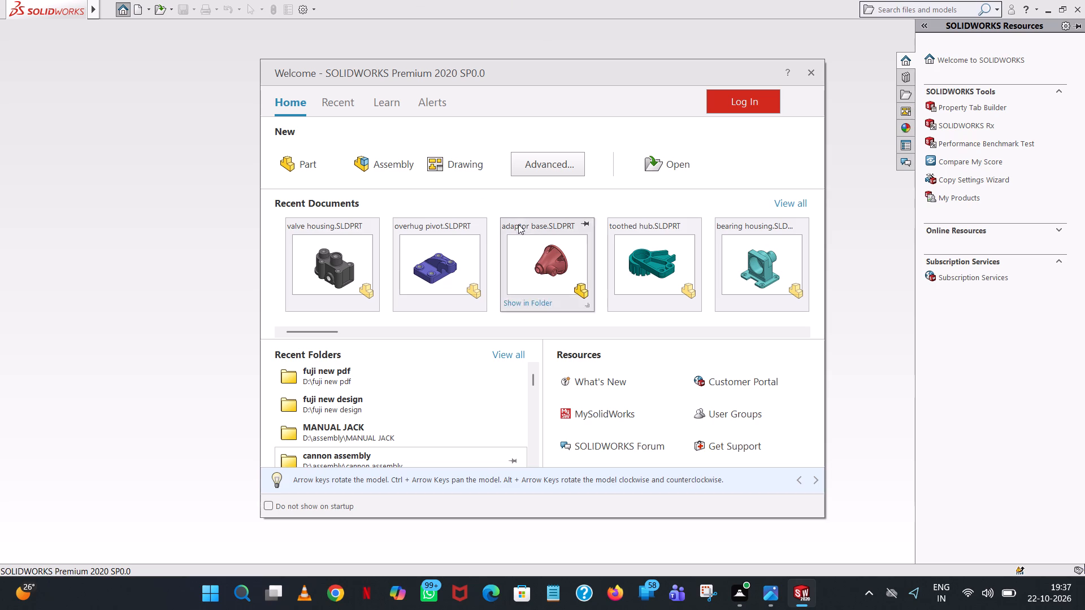
double_click(320, 165)
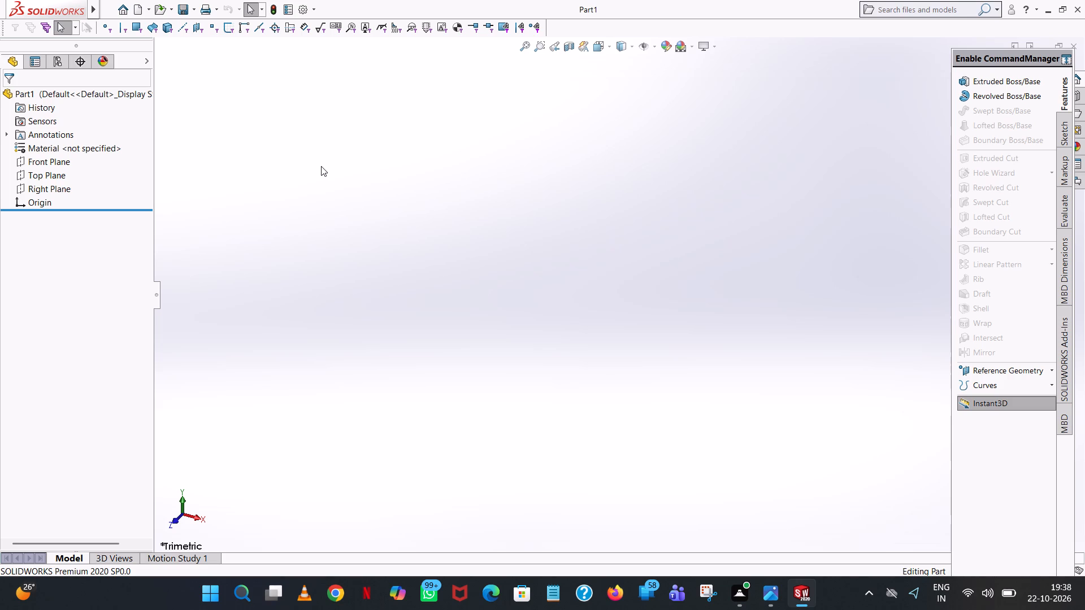
Start a new sketch on the Top Plane.
click(55, 173)
click(63, 159)
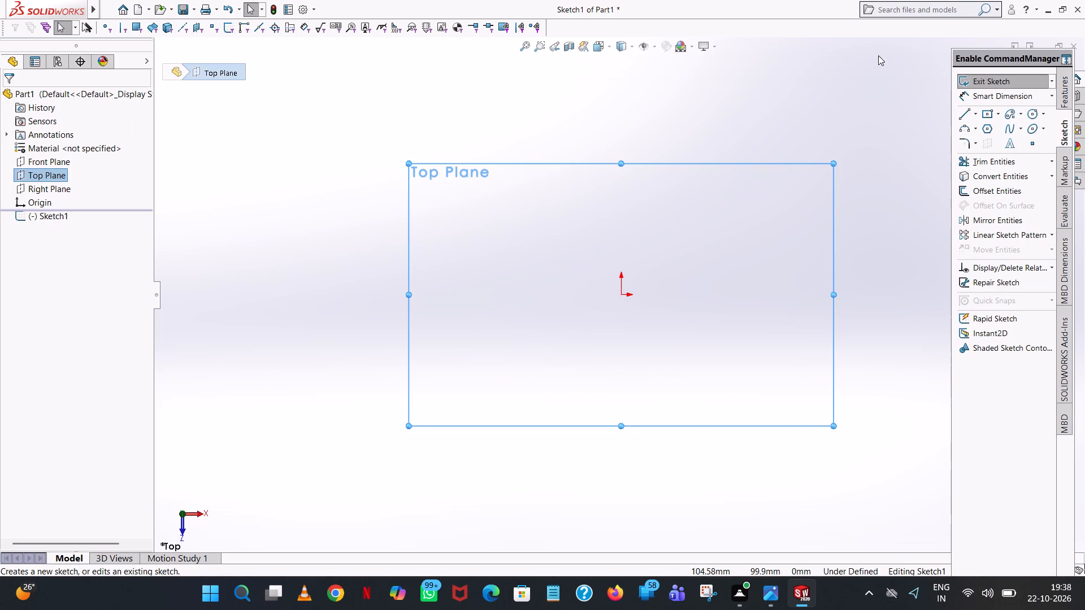
Sketch a horizontal line 50 mm long from the origin in the positive X direction and end the line chain.
click(1034, 114)
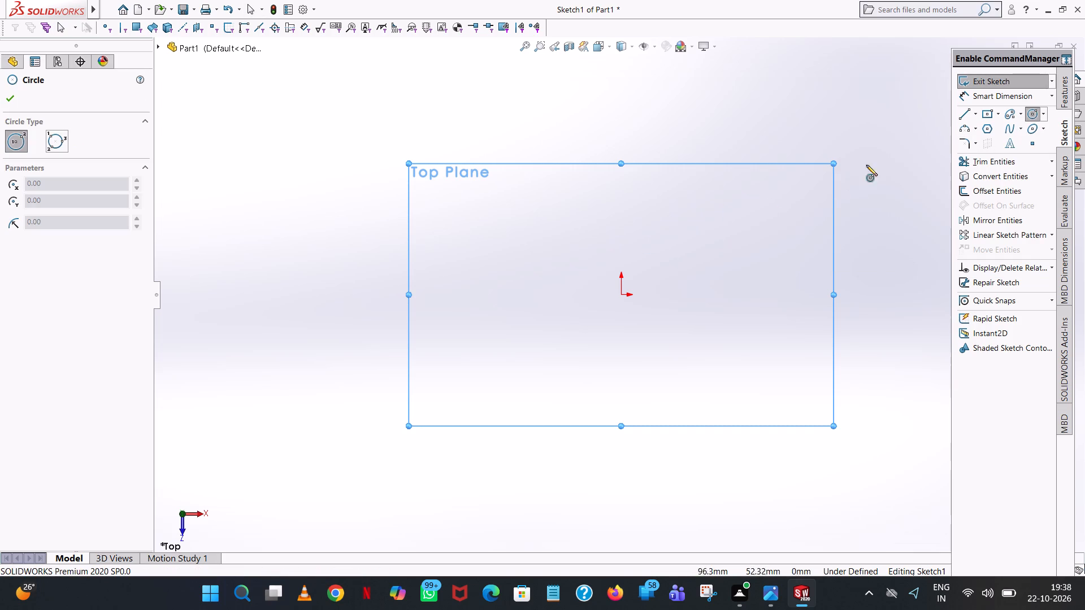
click(961, 114)
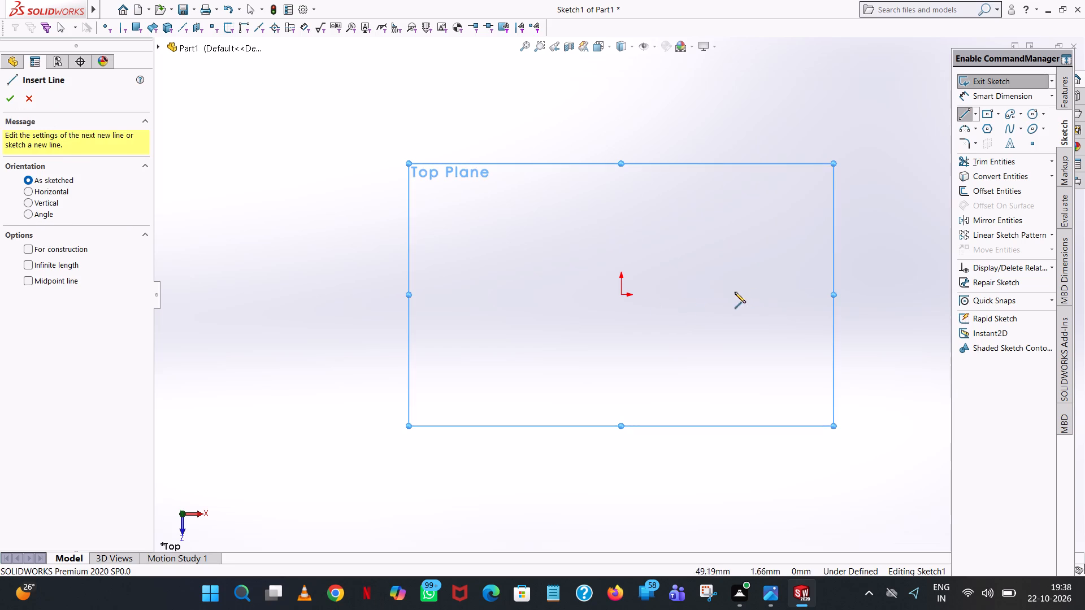
click(619, 293)
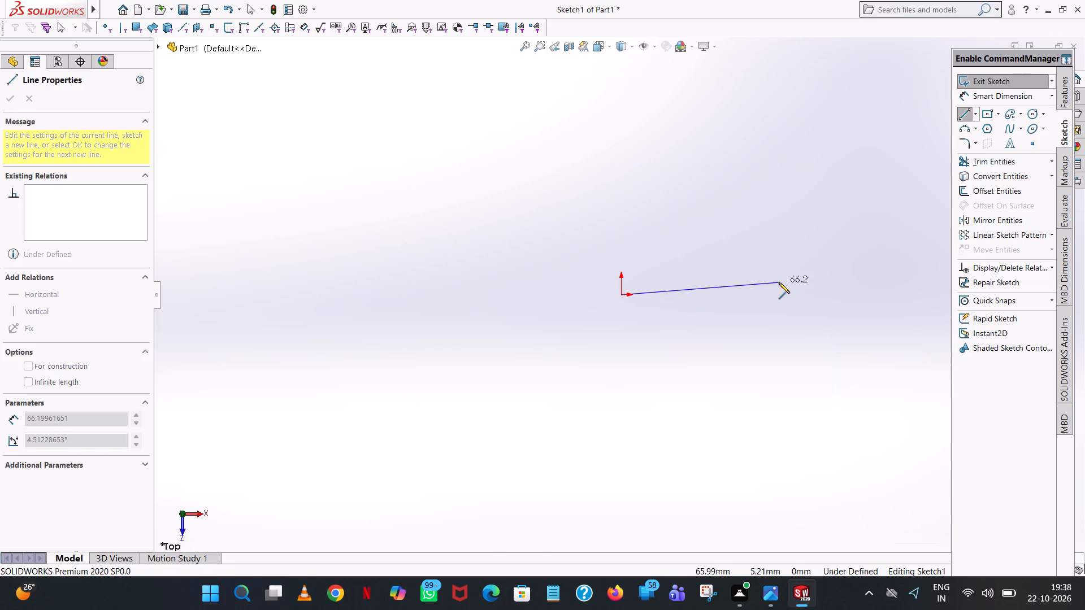
click(754, 294)
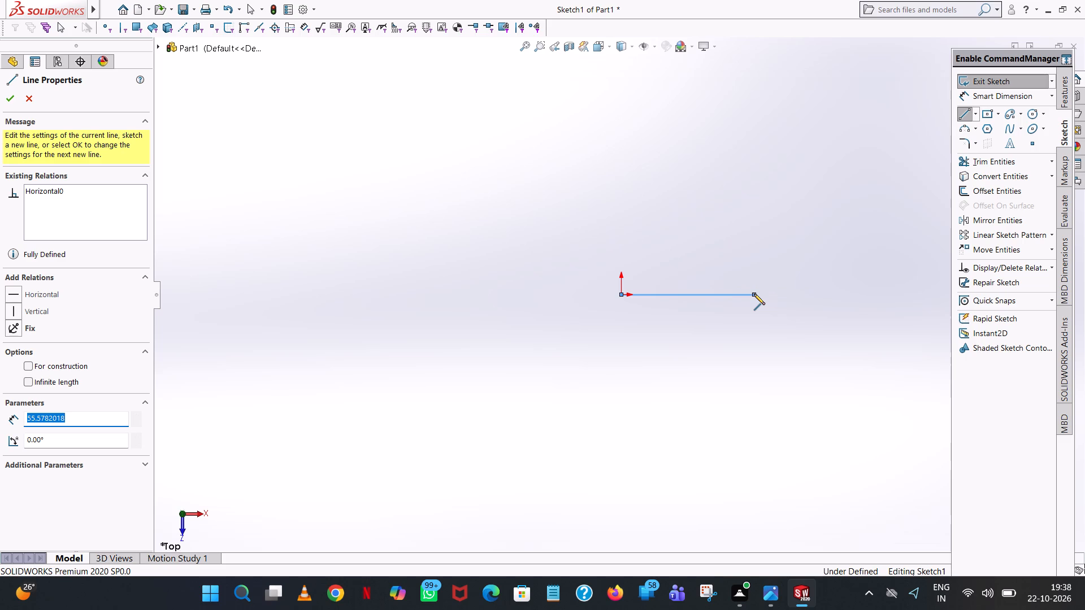
text(50)
key(Return)
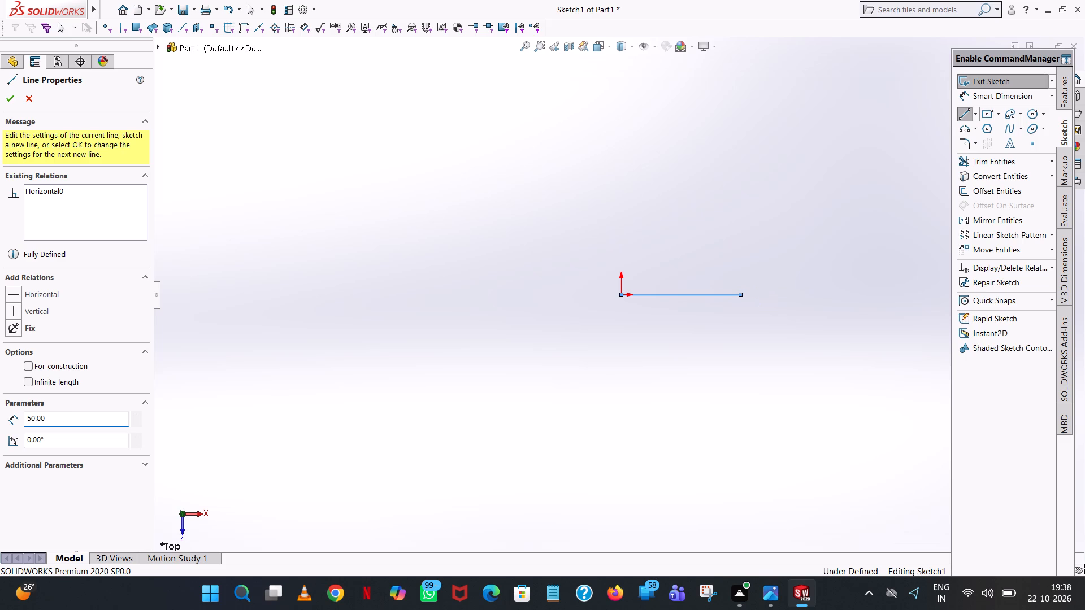
right_click(753, 294)
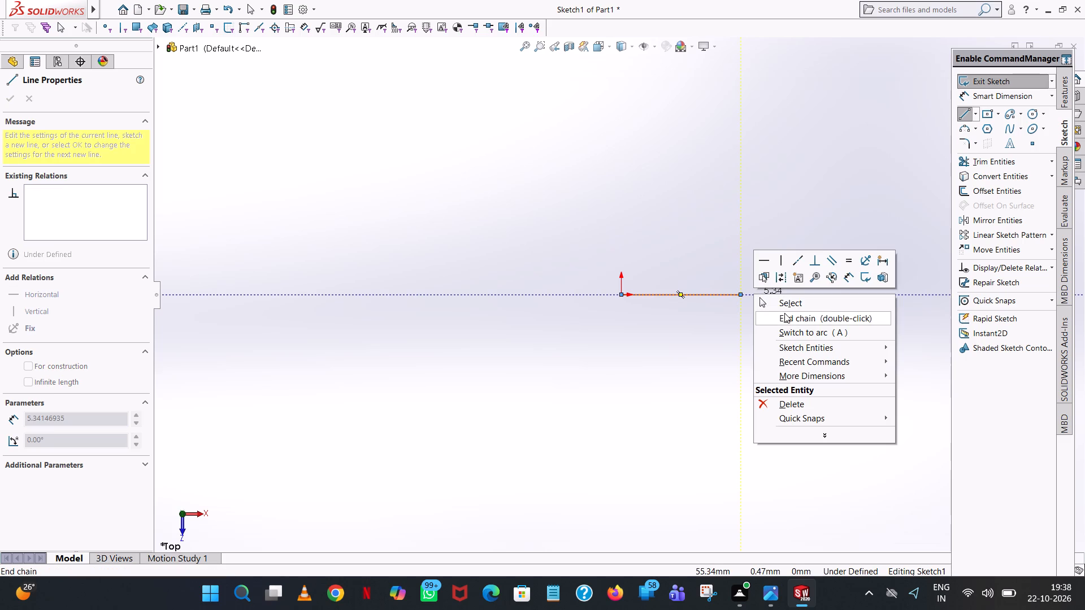
click(795, 308)
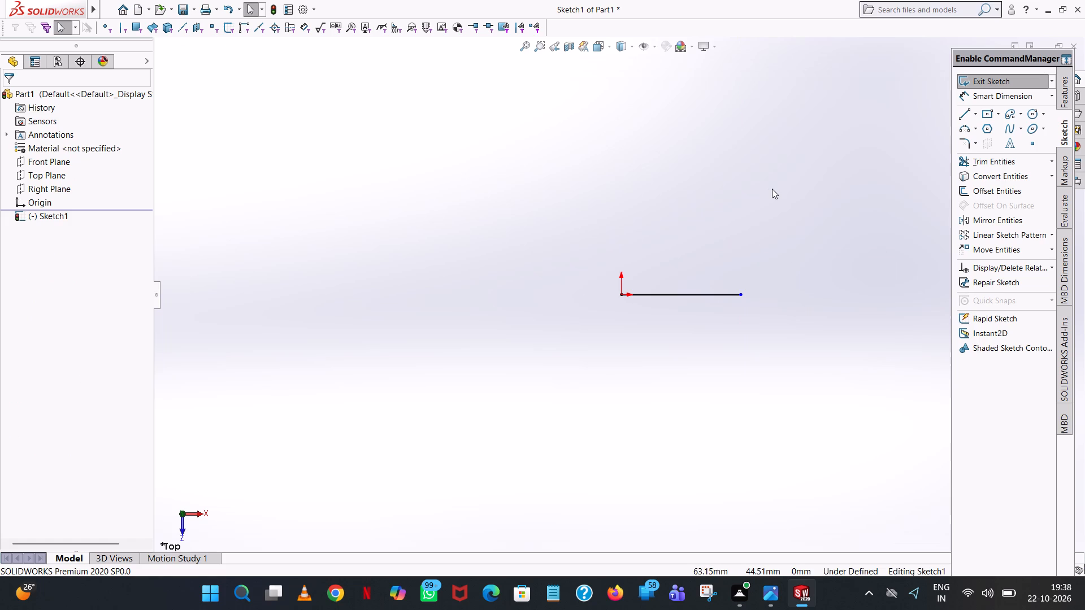
Start the Circle tool with the centre-based circle type in the Top Plane sketch.
click(1032, 113)
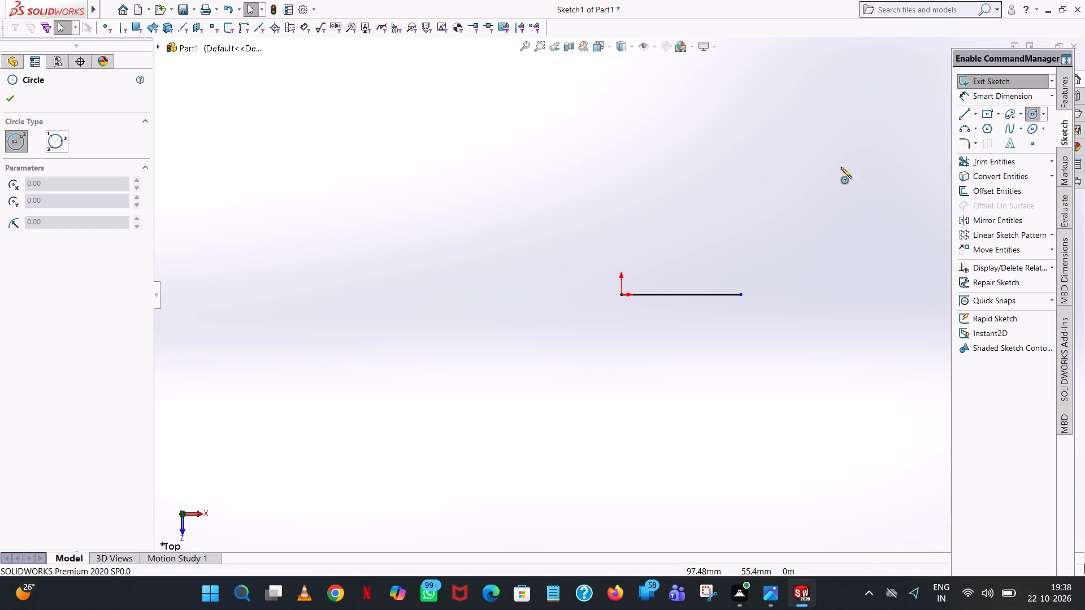
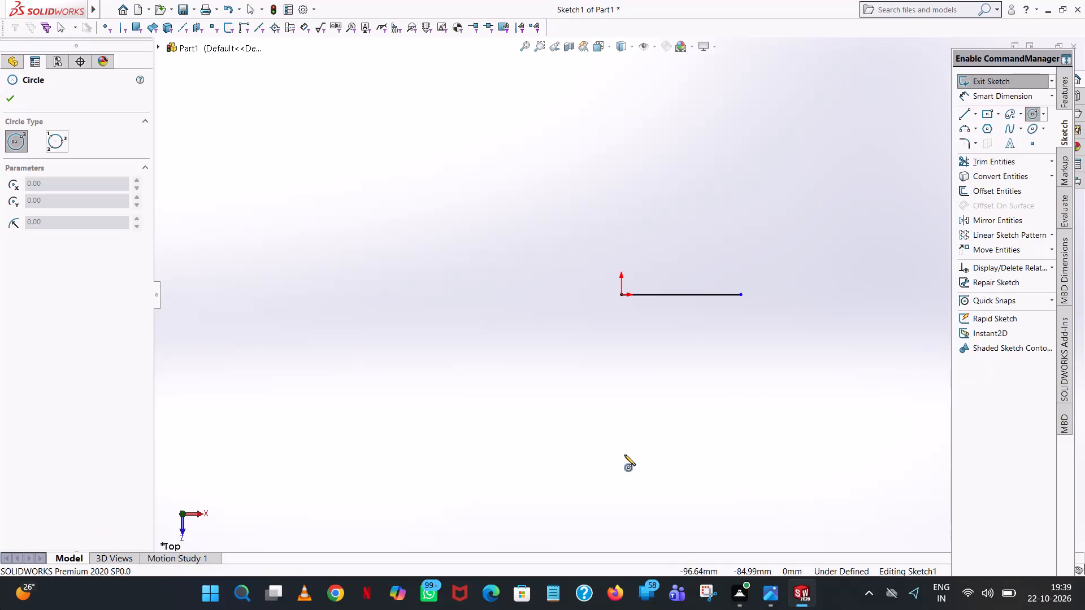
Draw a circle centred on the far end of the 50 mm line with a radius of 38/2 mm.
click(741, 294)
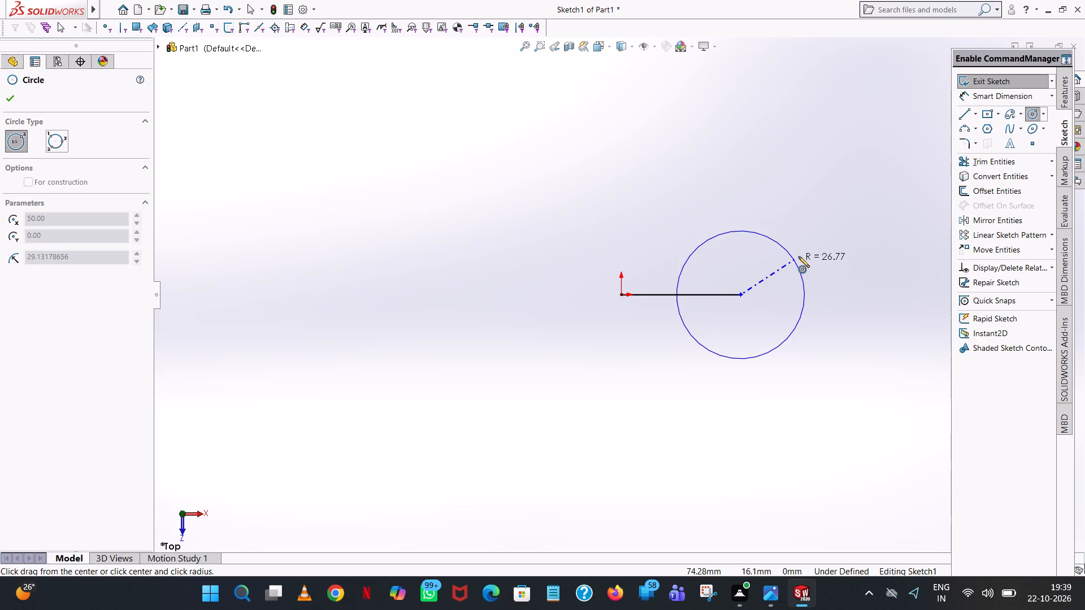
click(799, 255)
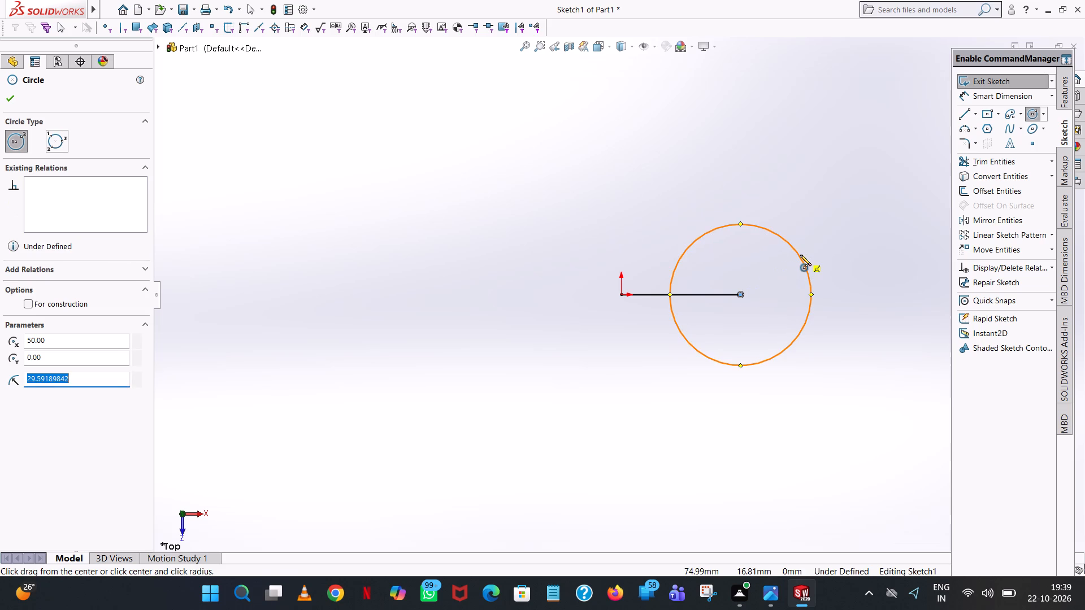
text(38/2)
key(Return)
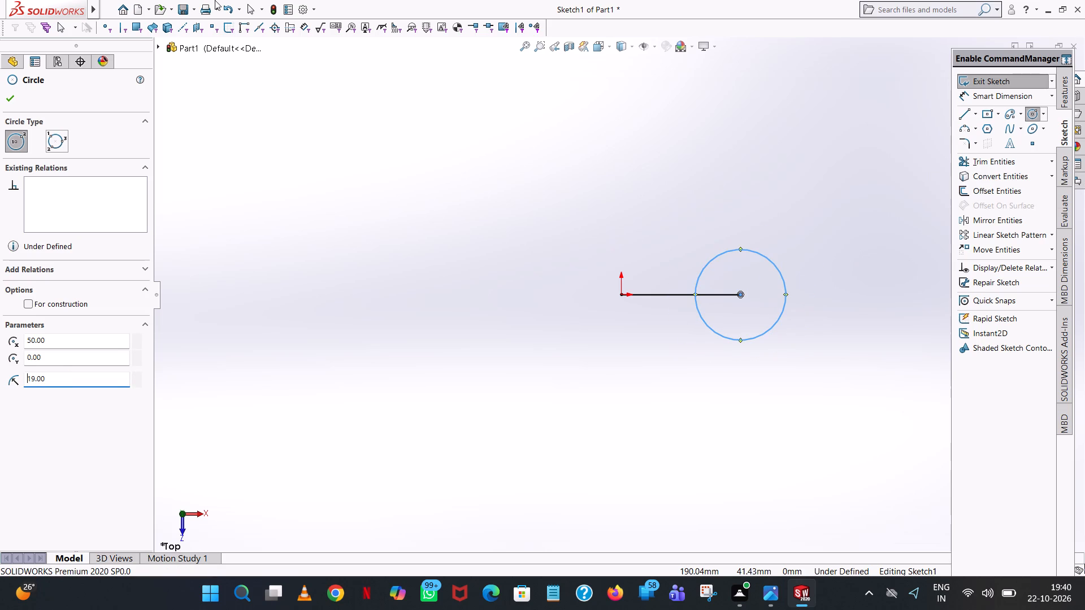
click(6, 97)
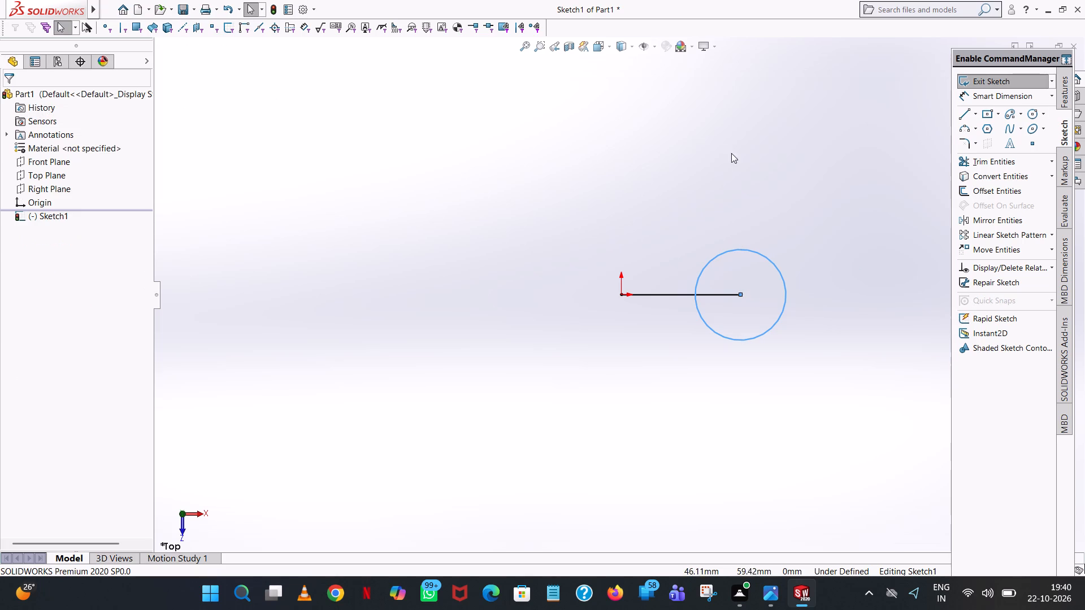
click(696, 161)
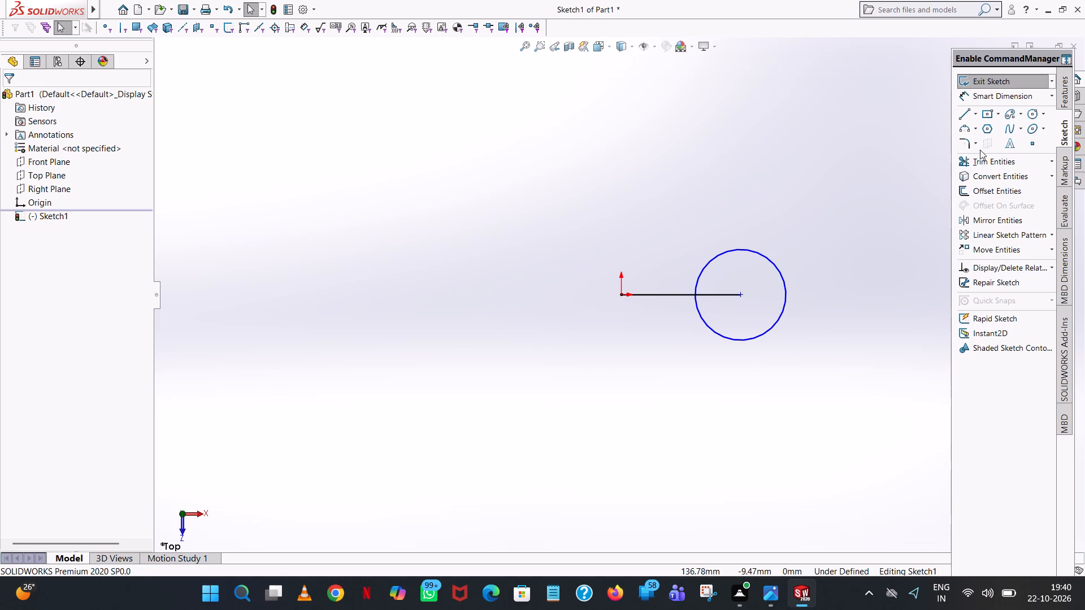
Sketch a horizontal line 28 mm long from the origin in the negative X direction.
click(959, 111)
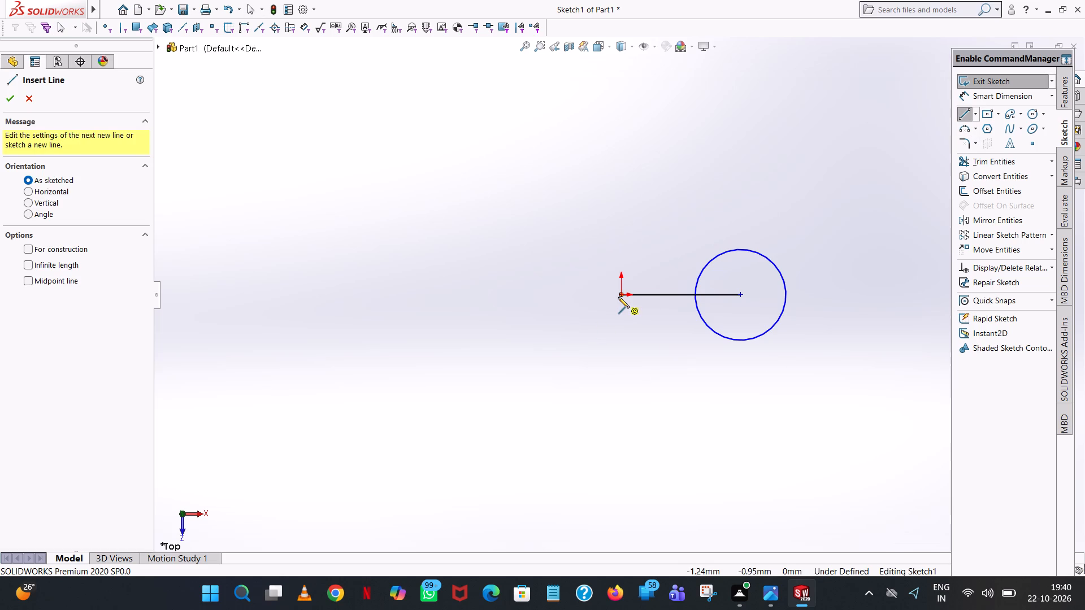
click(621, 294)
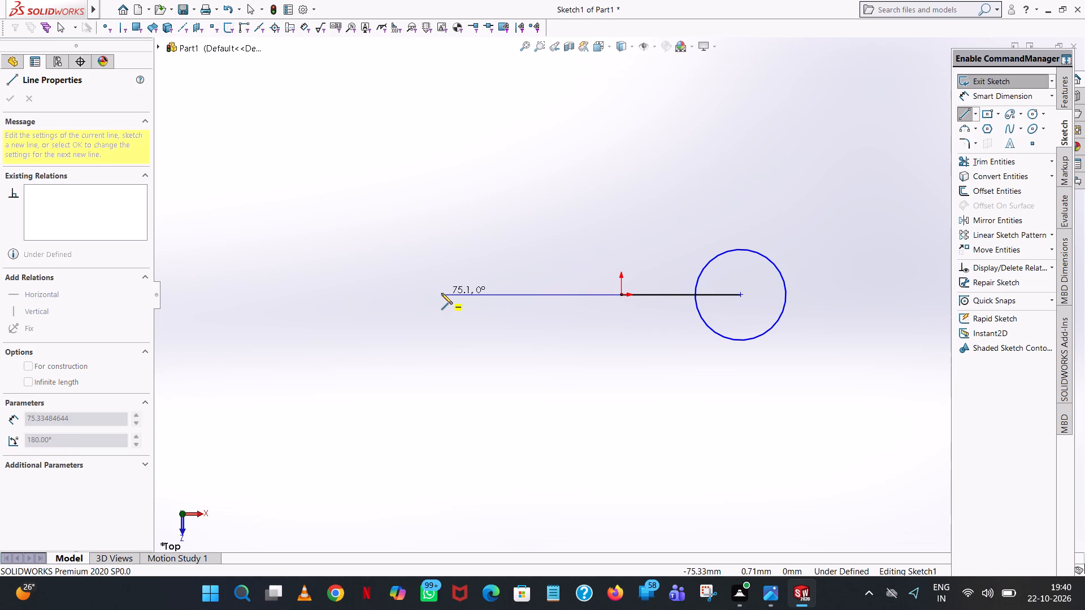
click(441, 293)
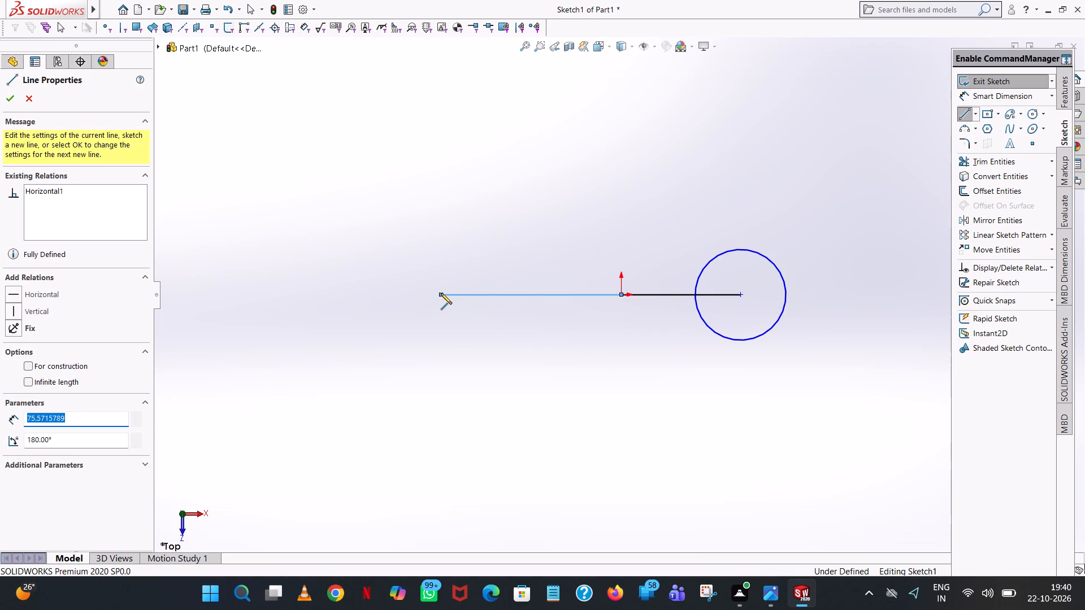
text(28)
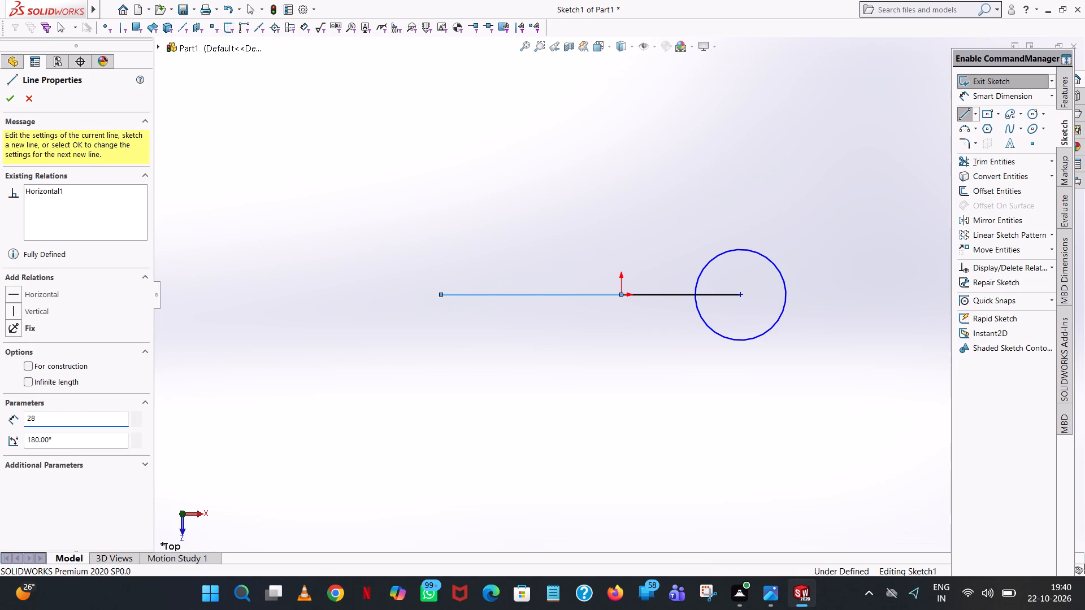
key(Return)
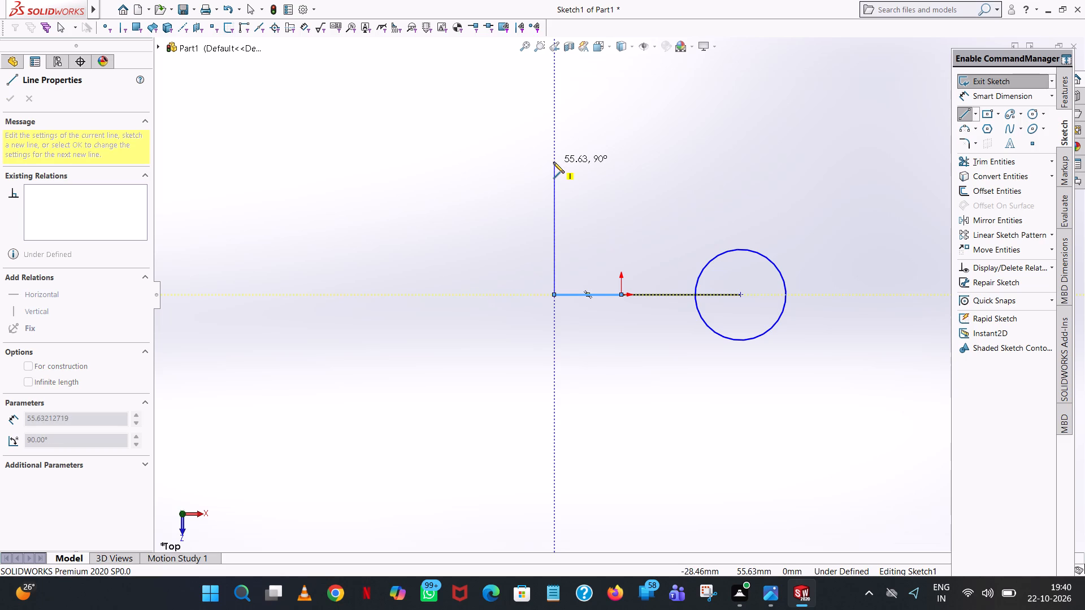
Sketch a vertical line upward from the free end of the 28 mm horizontal line and set its length to 28 mm.
click(553, 162)
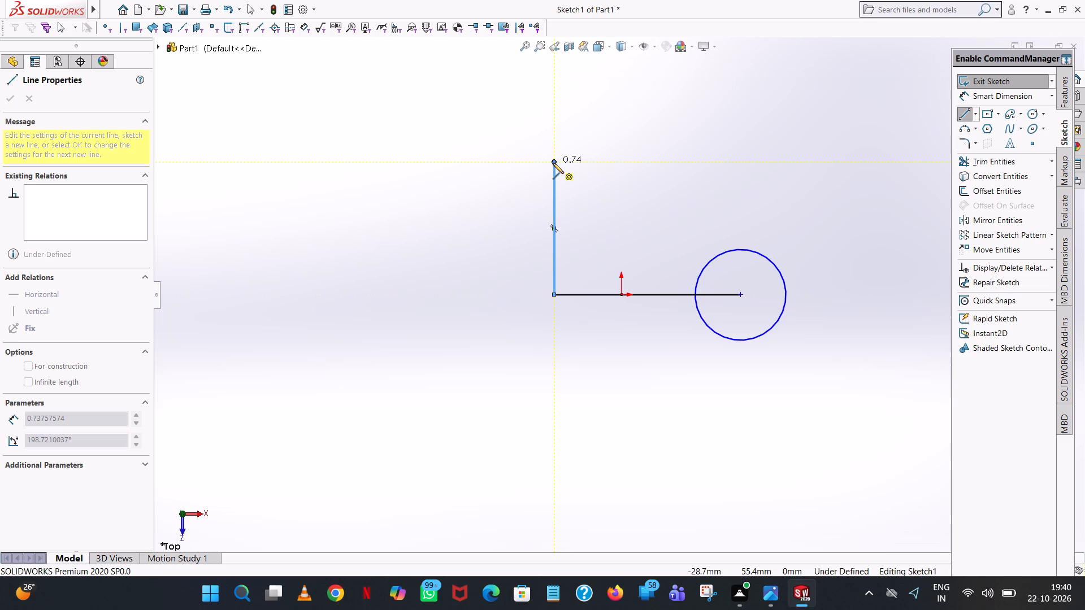
right_click(552, 163)
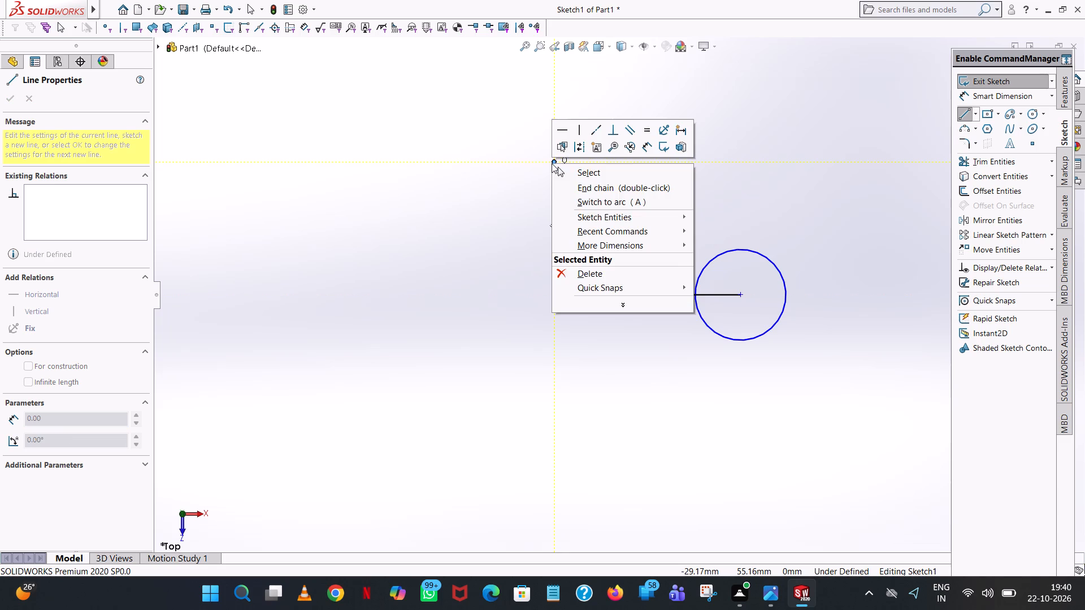
click(572, 168)
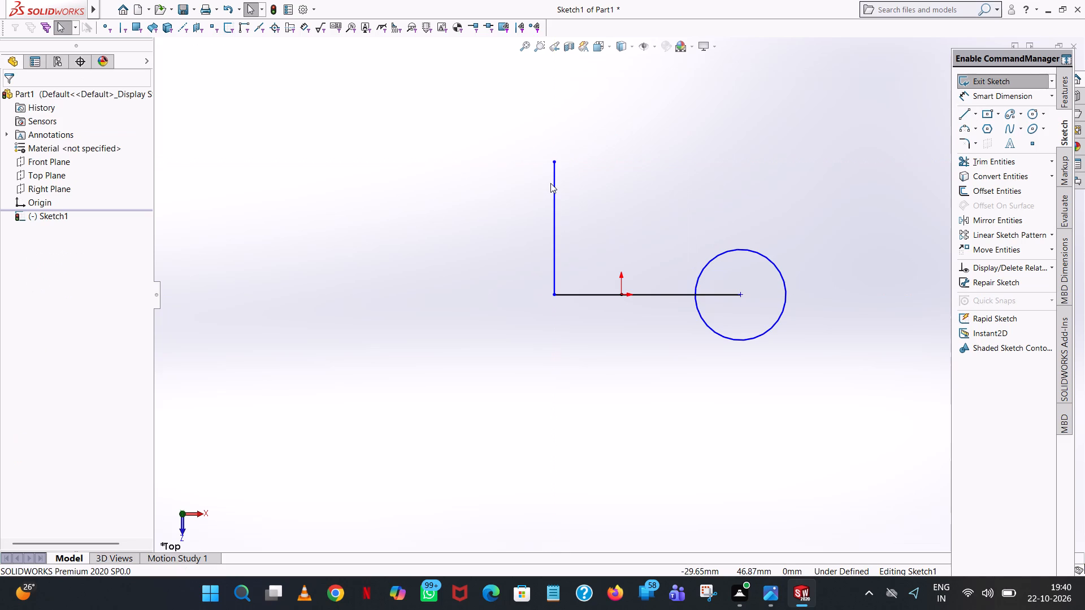
click(553, 184)
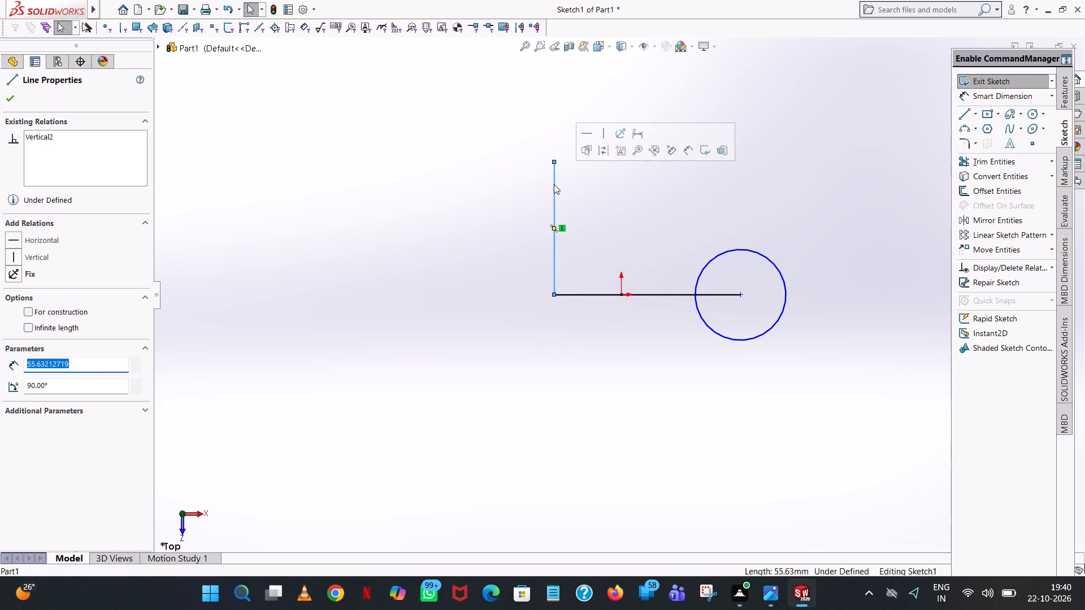
text(28)
key(Return)
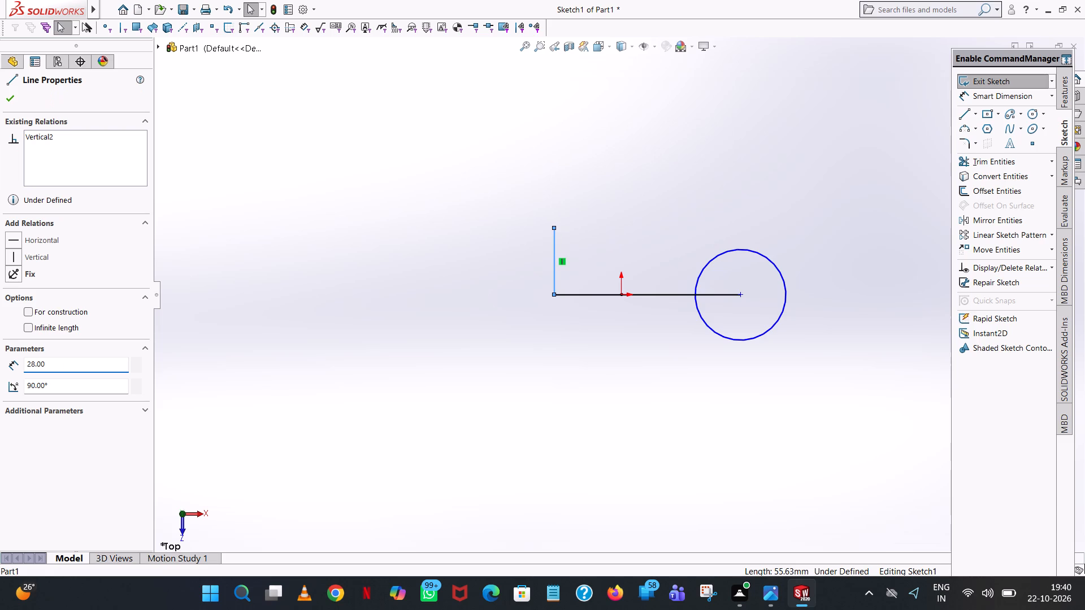
click(715, 222)
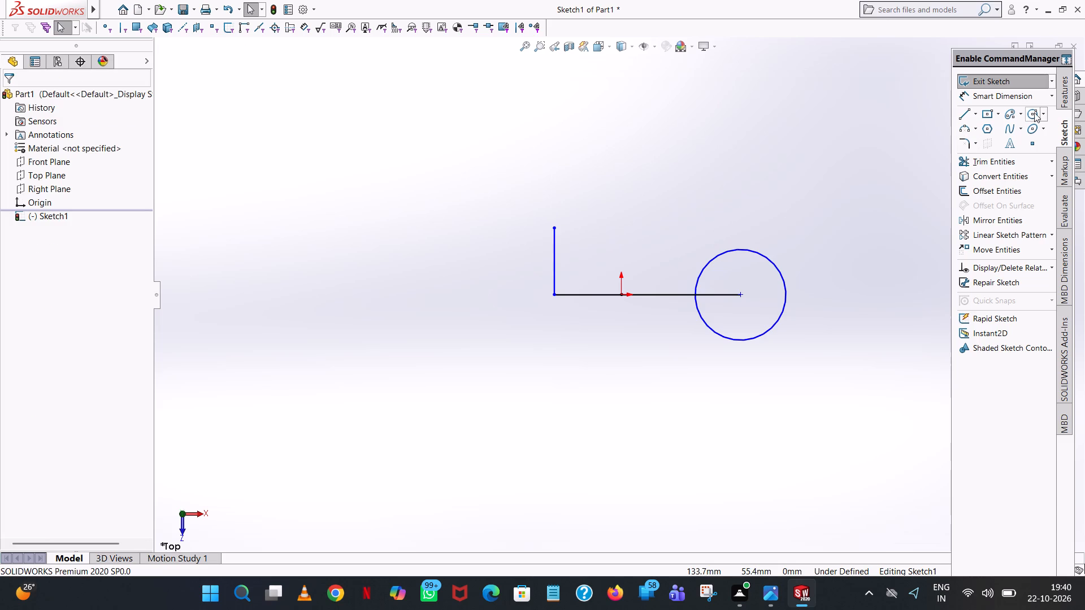
Draw a circle with a 10 mm radius centred on the upper end of the vertical line.
click(1034, 110)
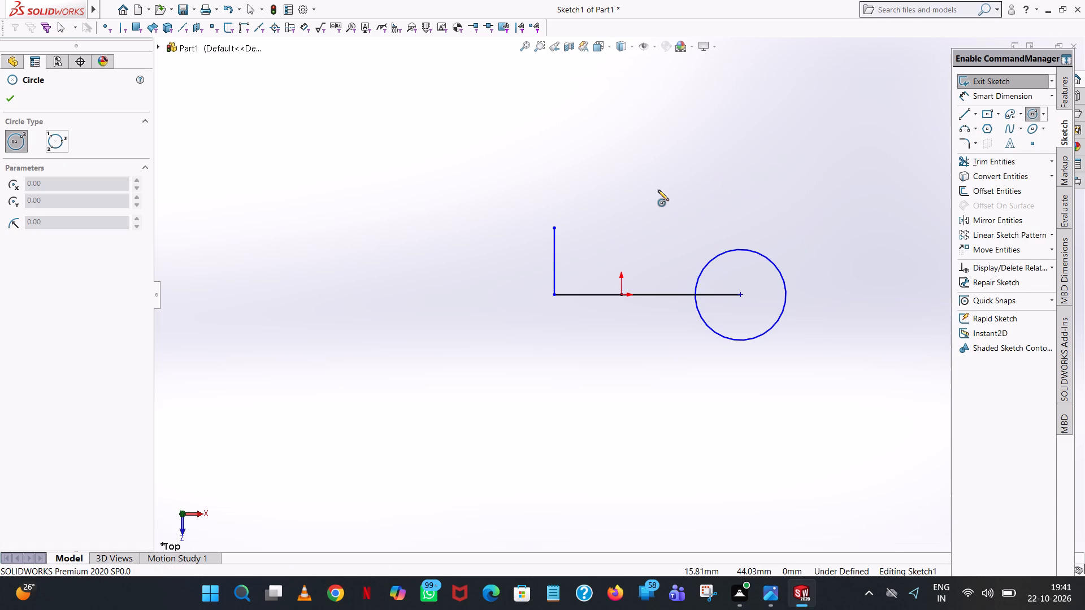
click(554, 226)
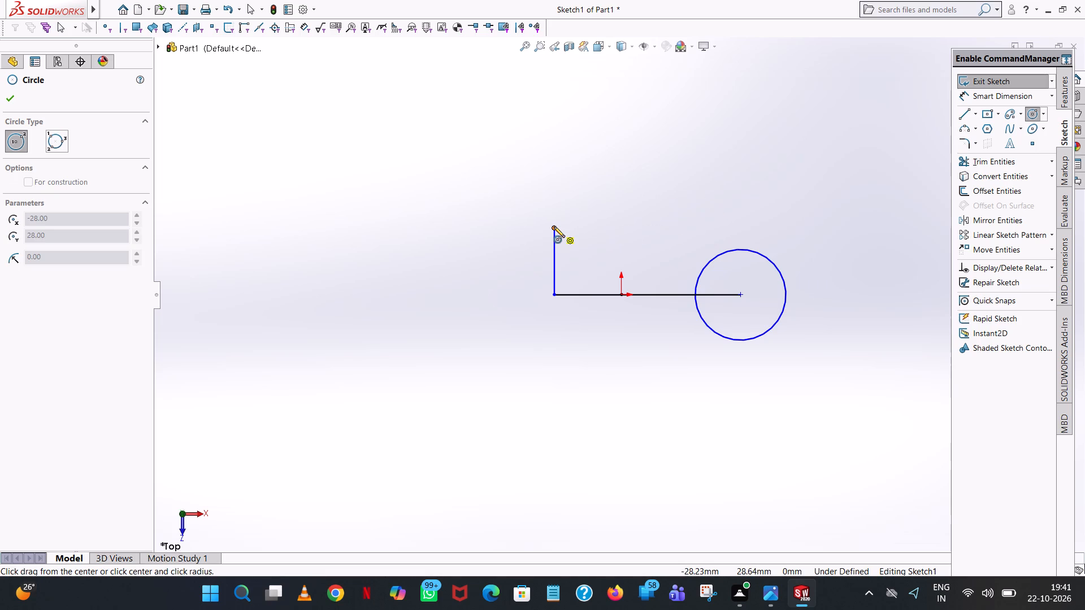
click(561, 182)
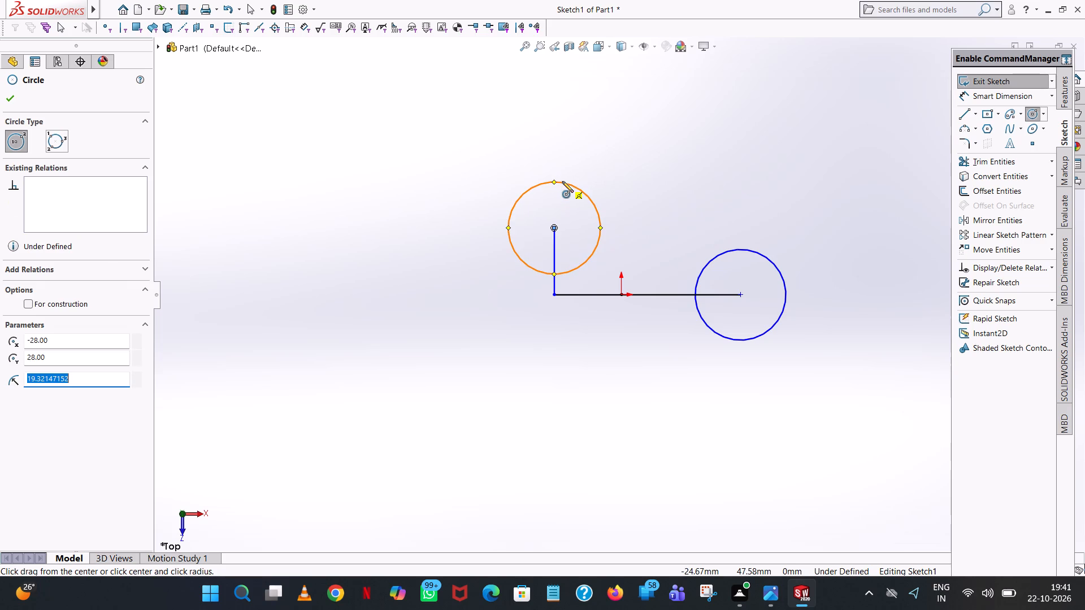
text(10)
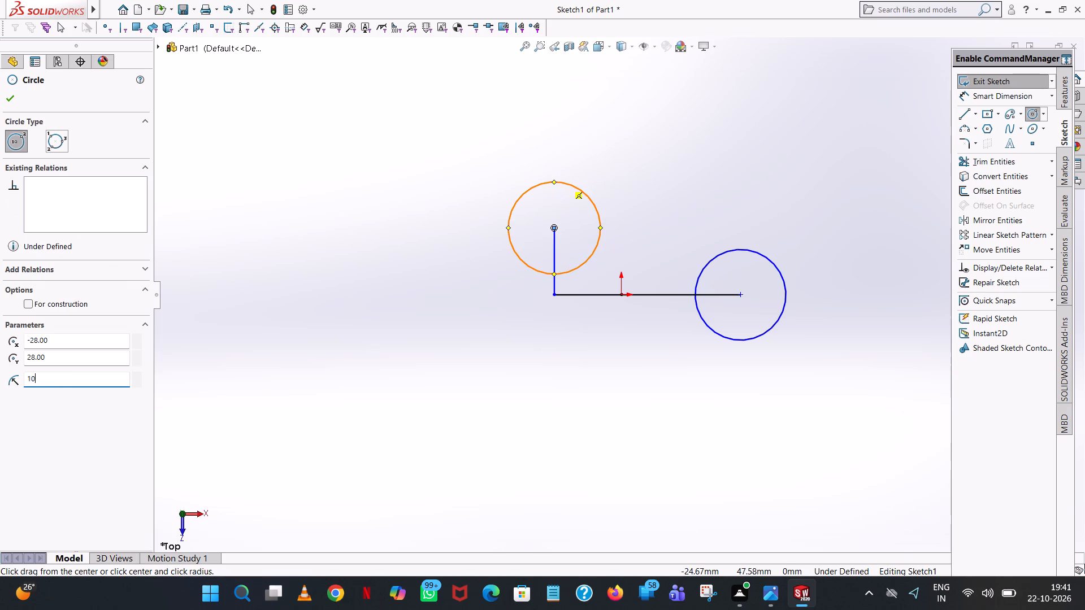
key(Return)
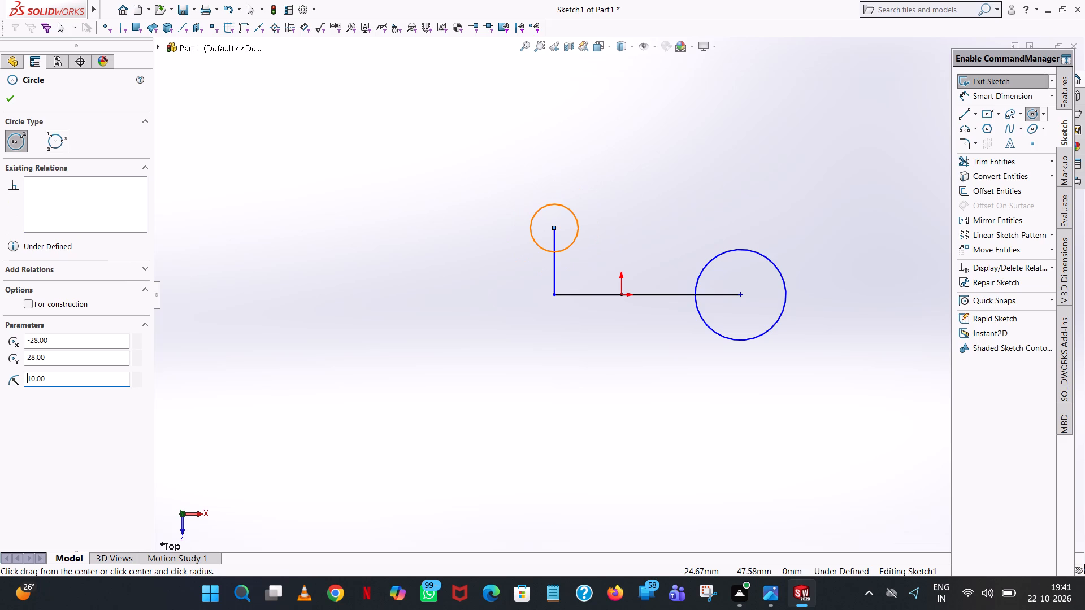
right_click(562, 181)
click(605, 194)
click(683, 168)
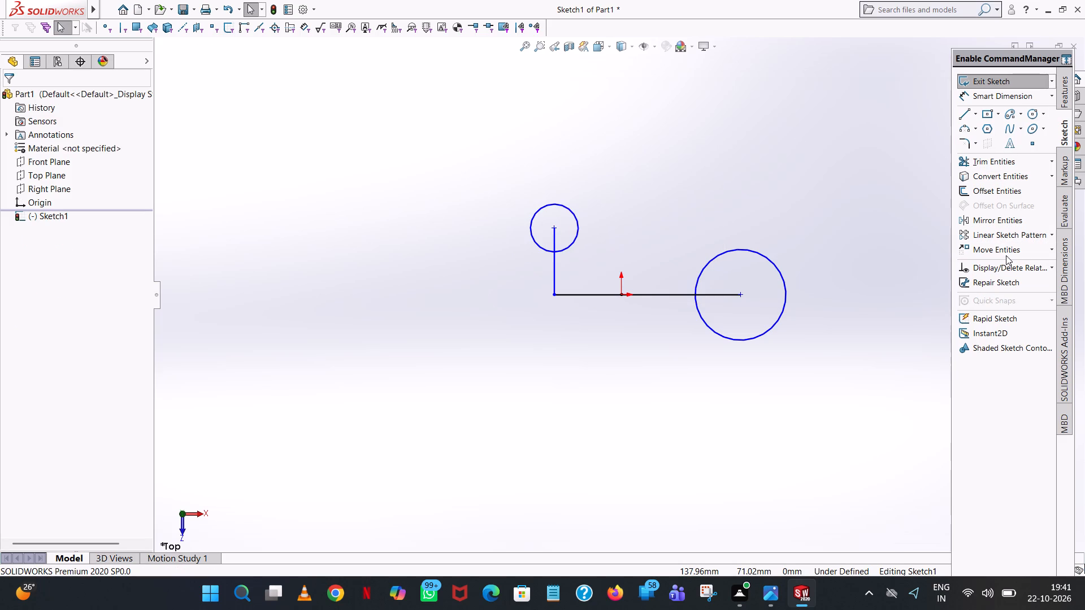
Mirror the small circle and the vertical line about the 28 mm horizontal line, keeping the originals.
click(1017, 217)
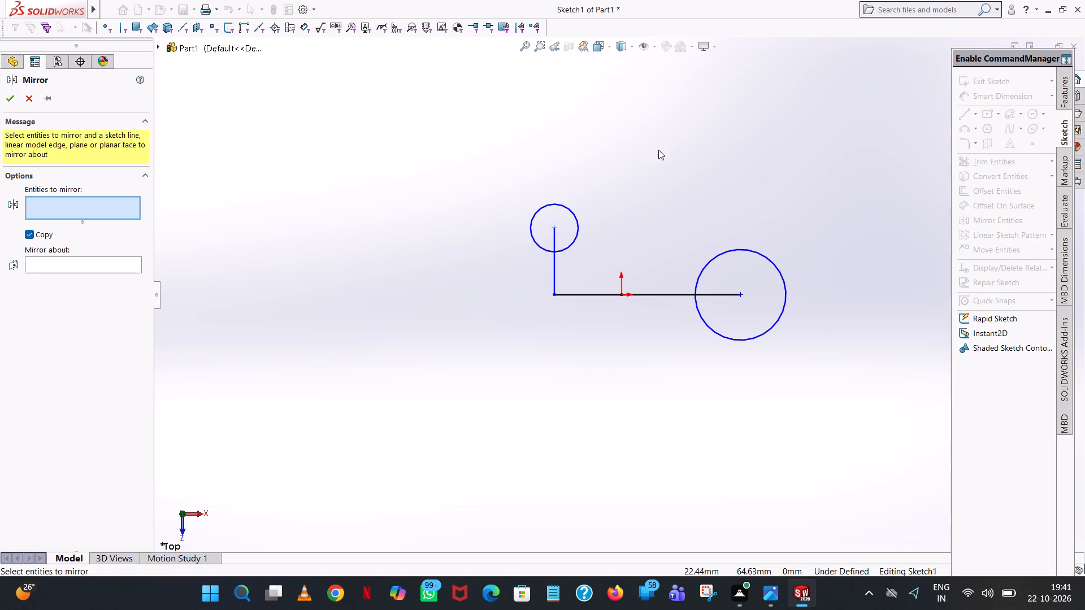
click(555, 202)
click(552, 261)
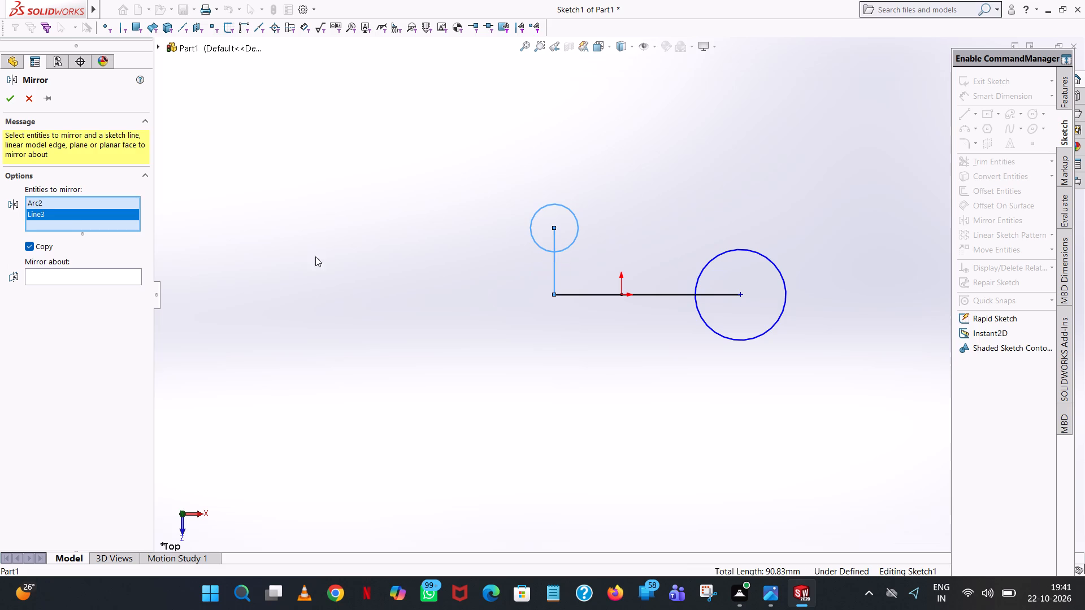
click(89, 273)
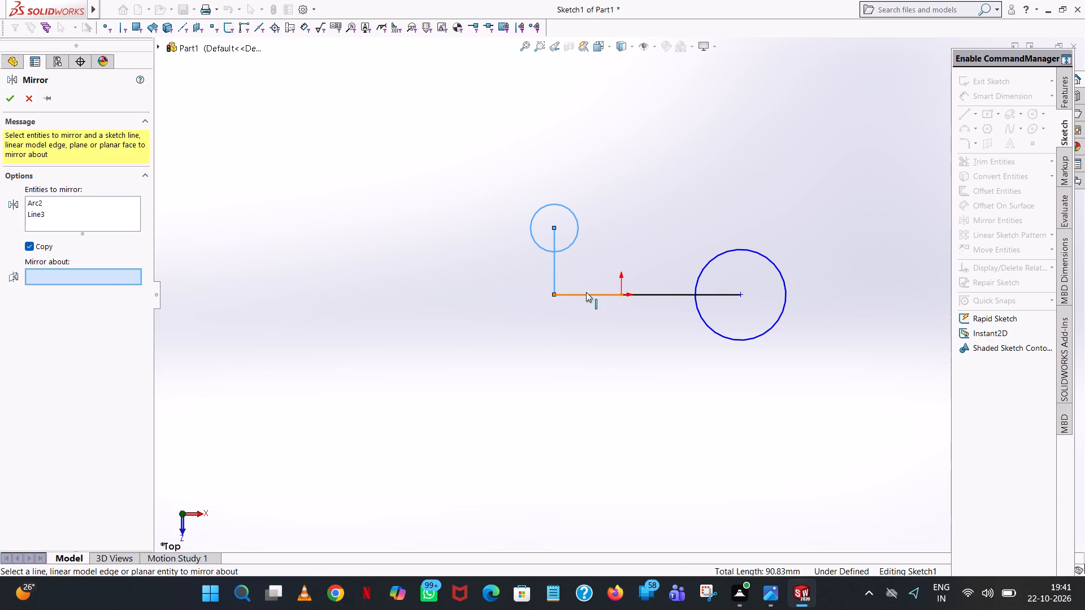
click(586, 291)
click(586, 292)
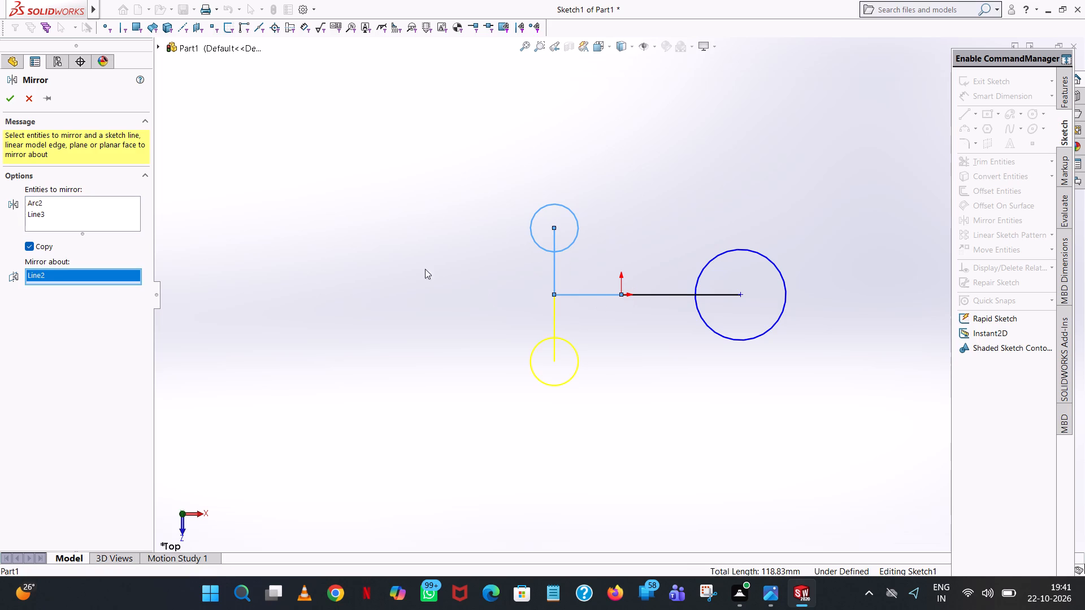
click(8, 91)
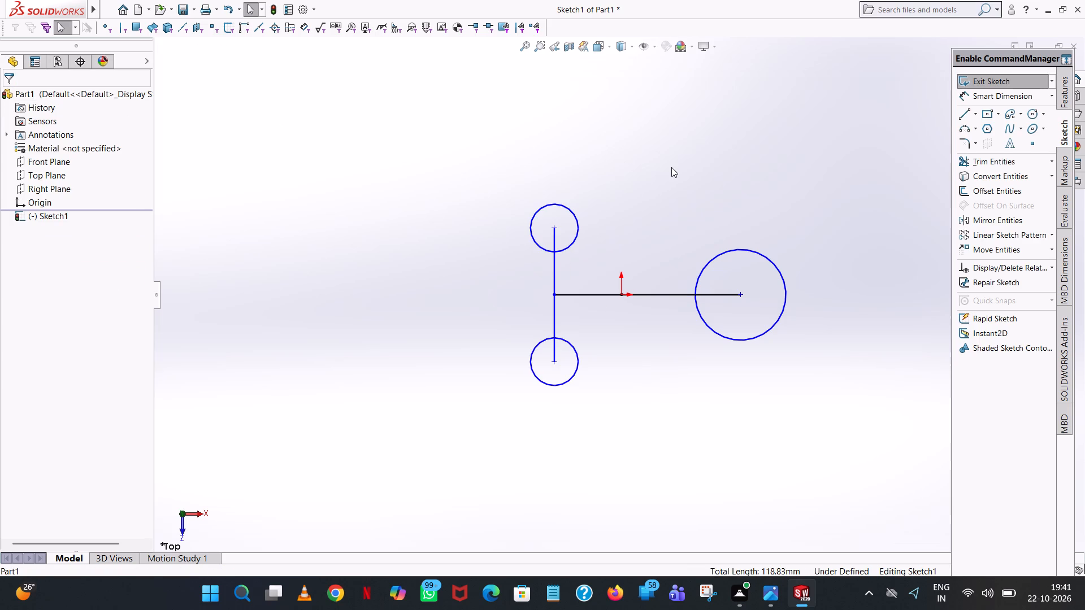
click(672, 167)
Dimension the vertical distance between the centres of the two small circles, placing it on the side away from the large circle.
click(992, 97)
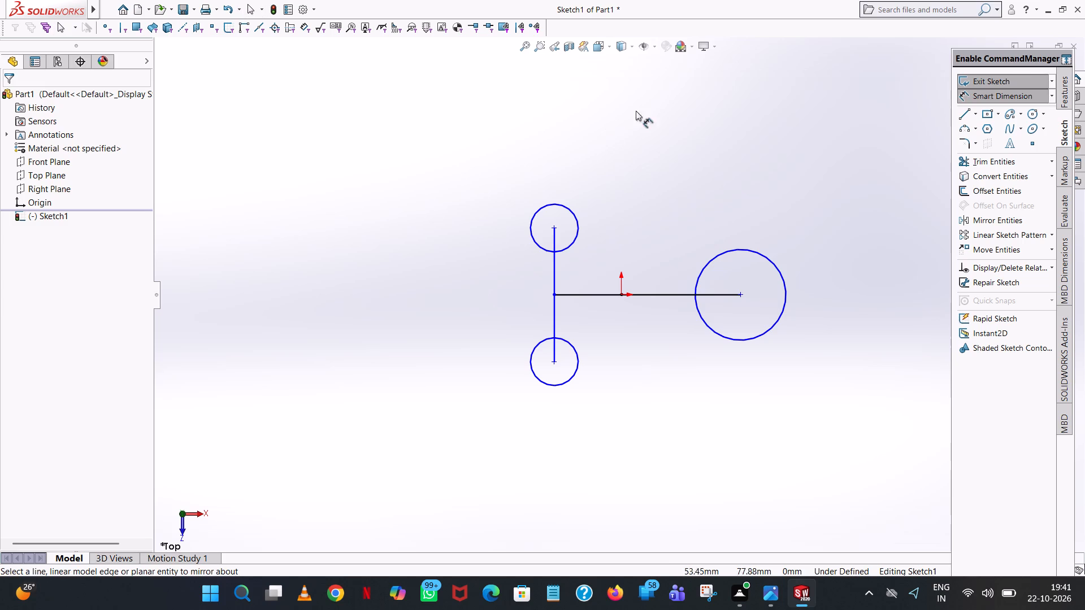
click(557, 226)
click(554, 364)
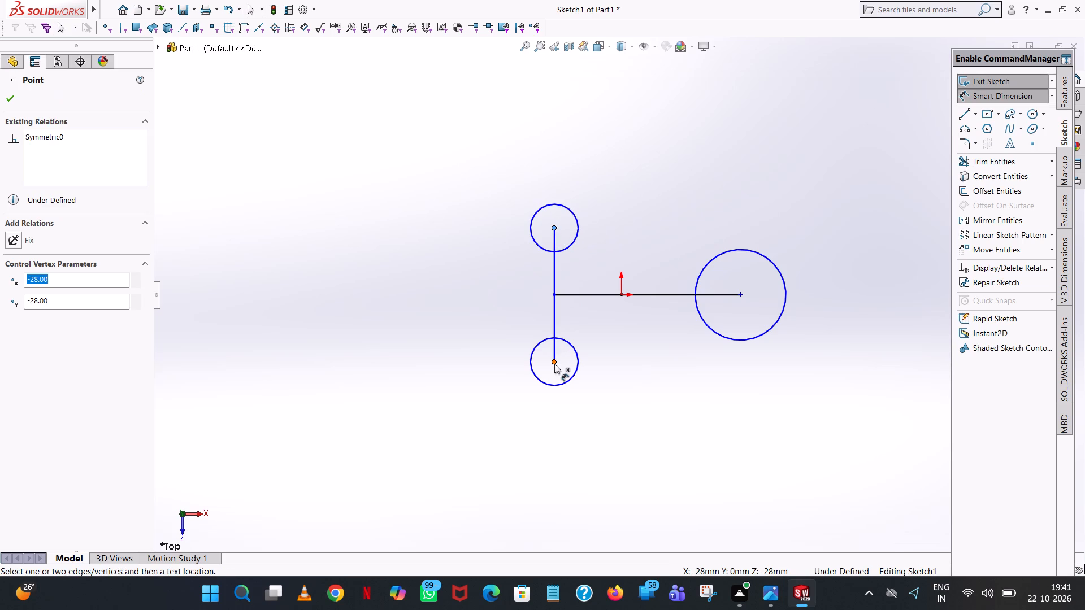
click(379, 317)
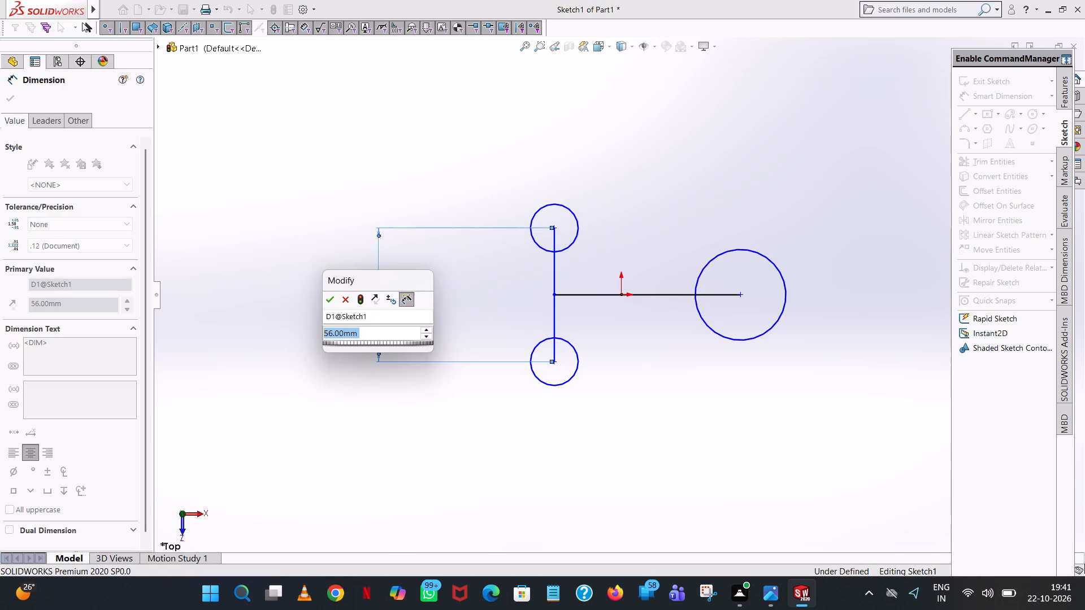
click(329, 300)
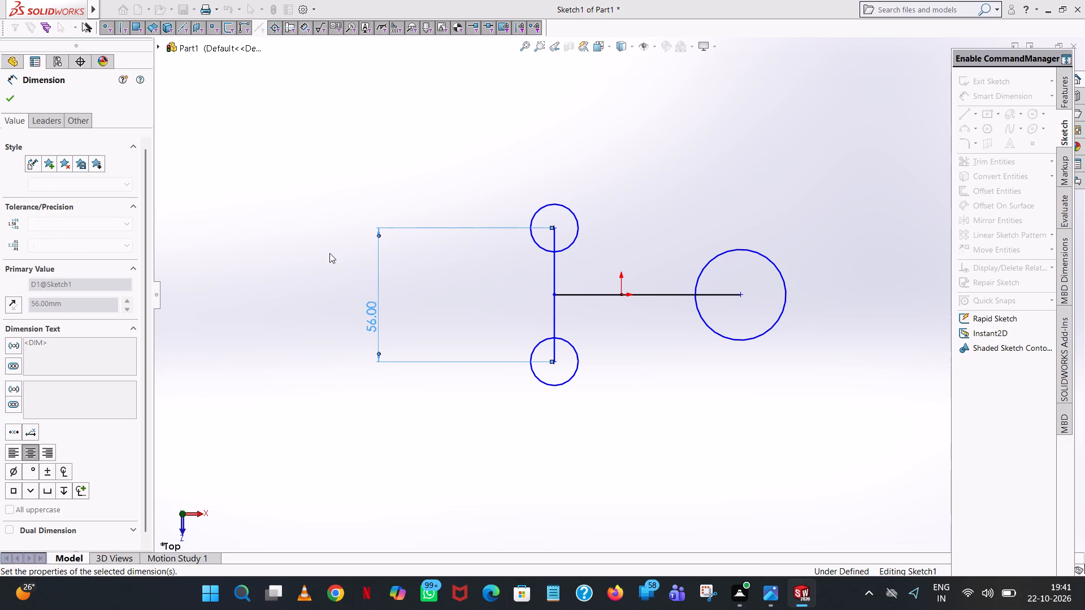
click(331, 248)
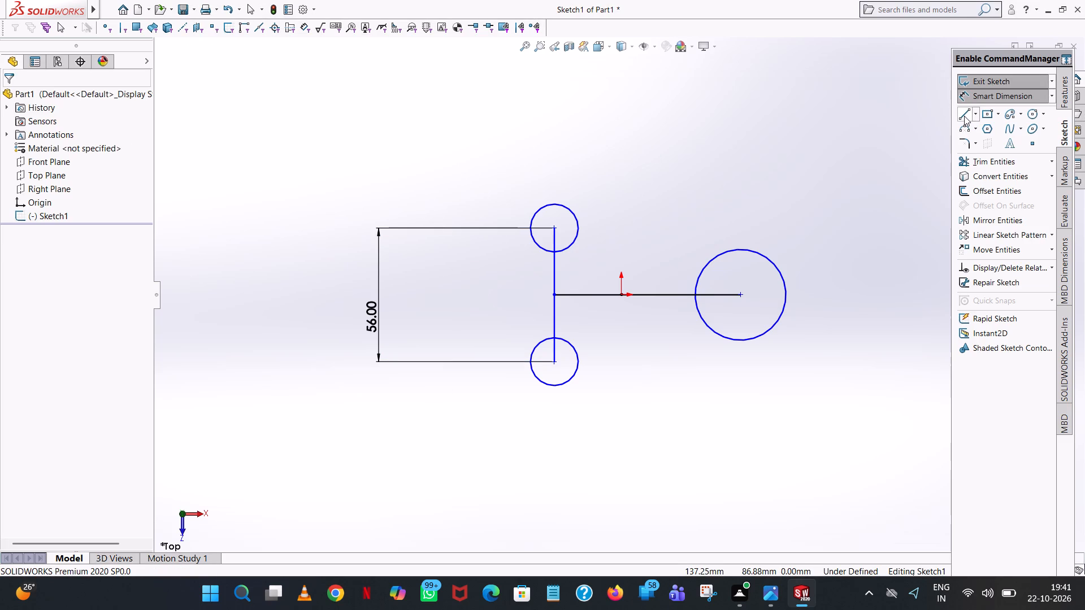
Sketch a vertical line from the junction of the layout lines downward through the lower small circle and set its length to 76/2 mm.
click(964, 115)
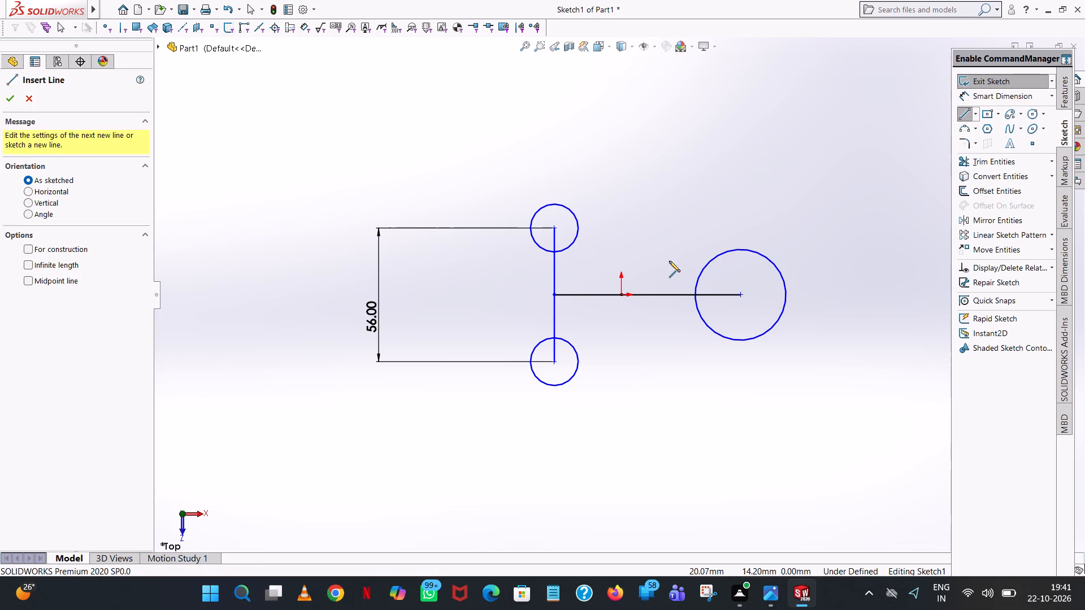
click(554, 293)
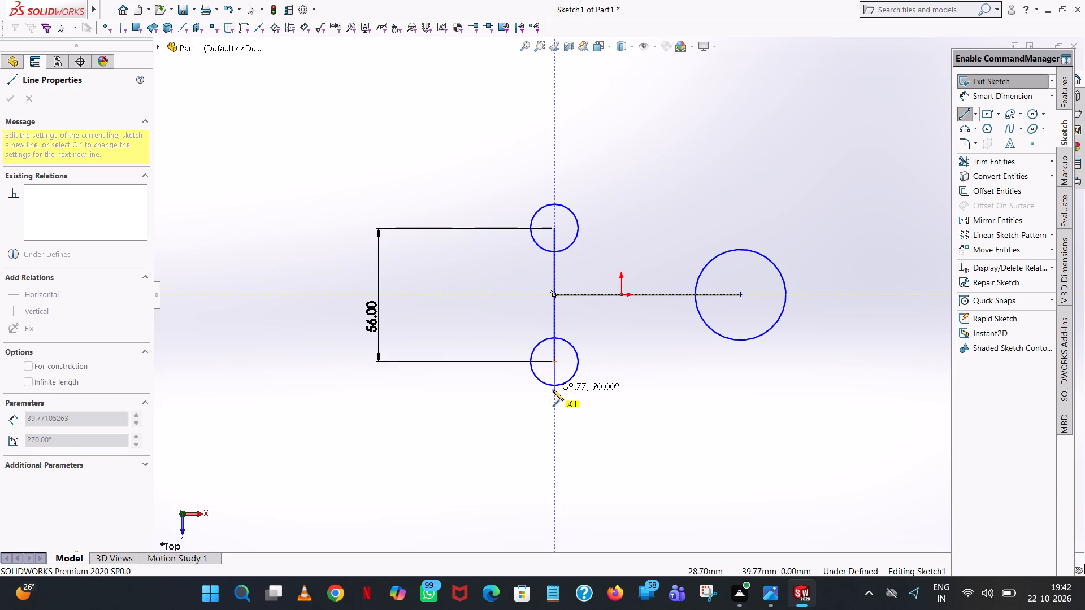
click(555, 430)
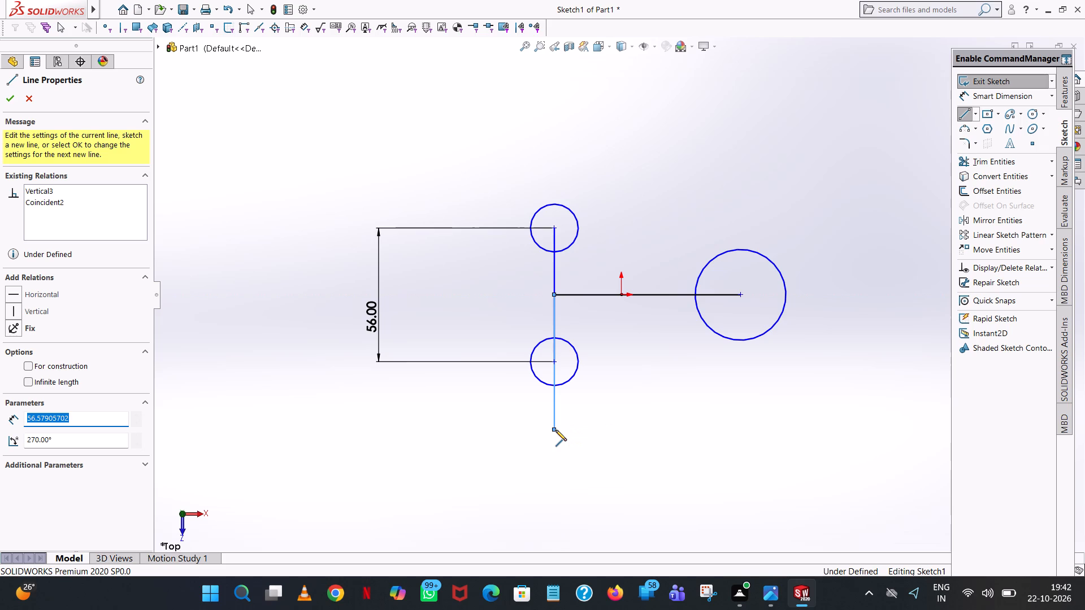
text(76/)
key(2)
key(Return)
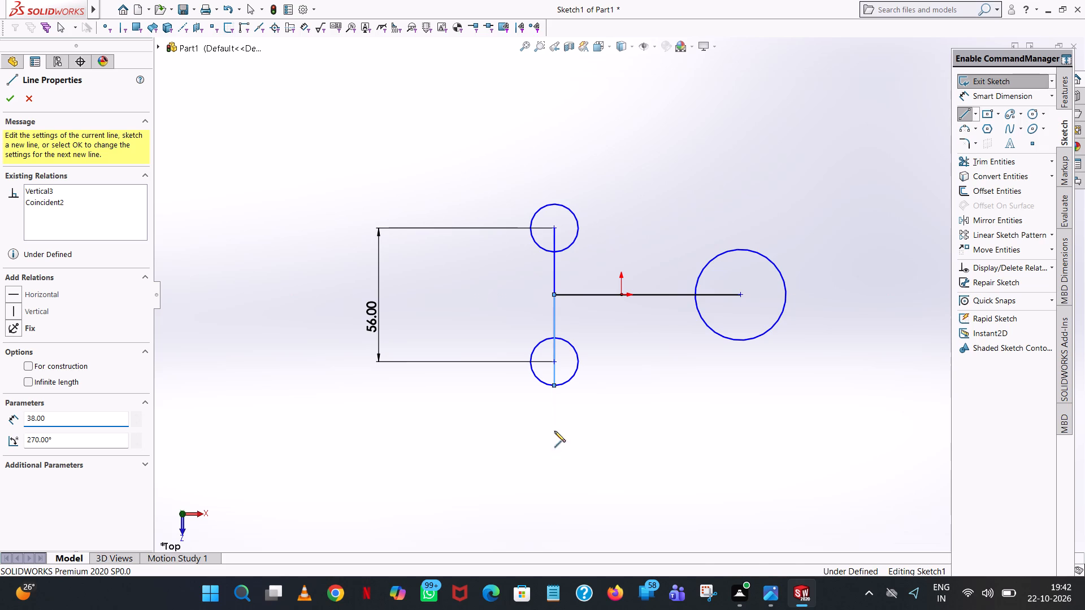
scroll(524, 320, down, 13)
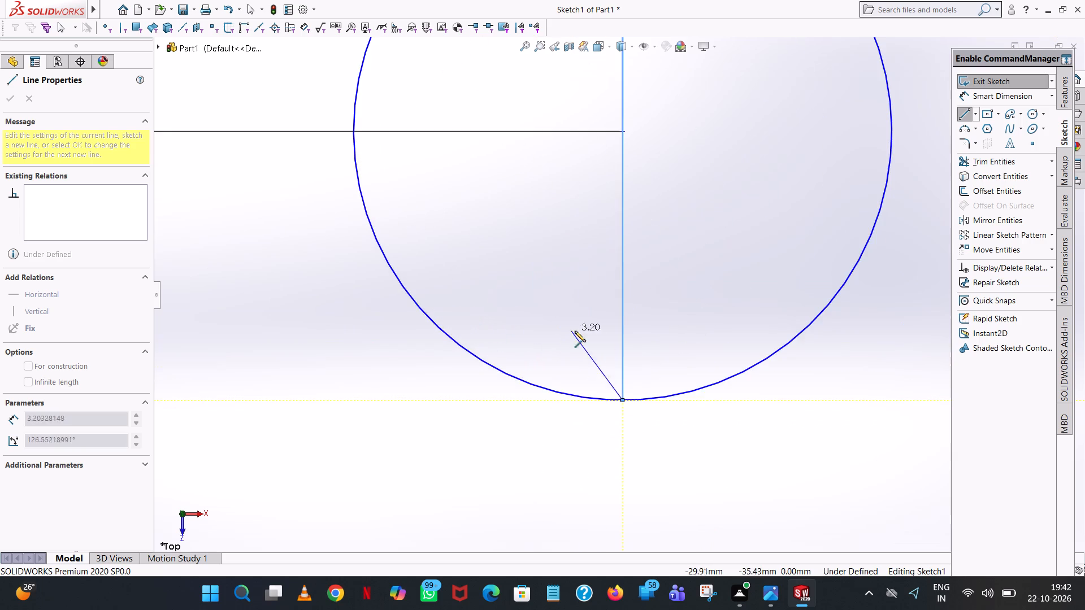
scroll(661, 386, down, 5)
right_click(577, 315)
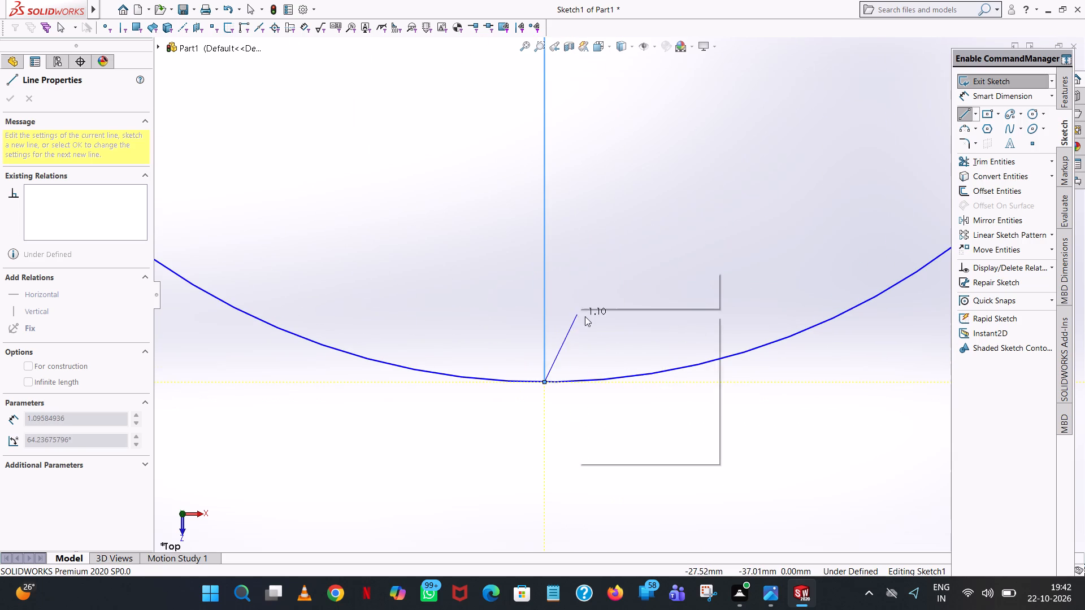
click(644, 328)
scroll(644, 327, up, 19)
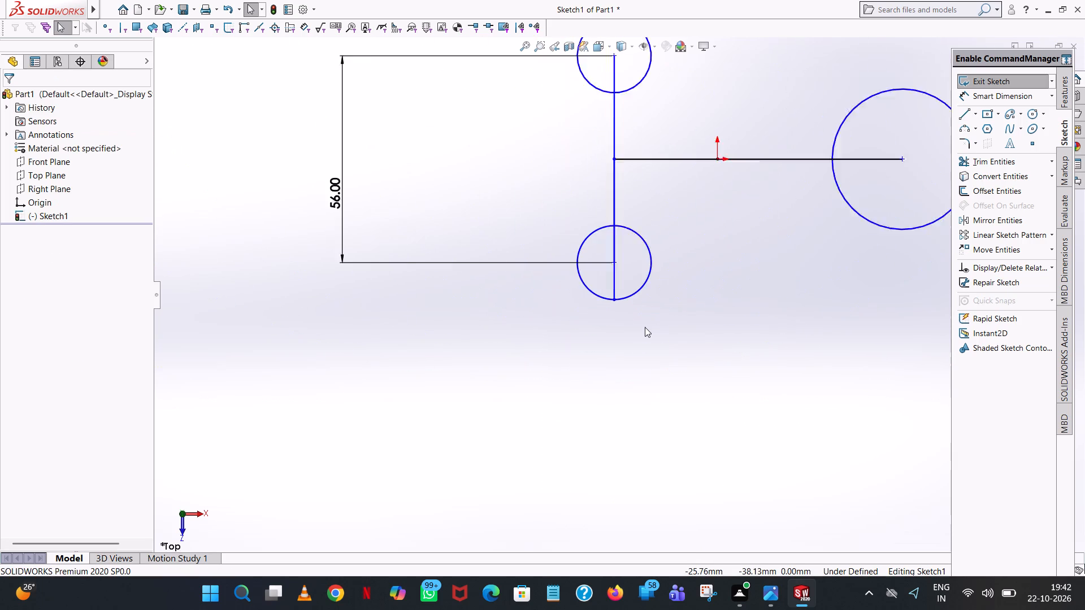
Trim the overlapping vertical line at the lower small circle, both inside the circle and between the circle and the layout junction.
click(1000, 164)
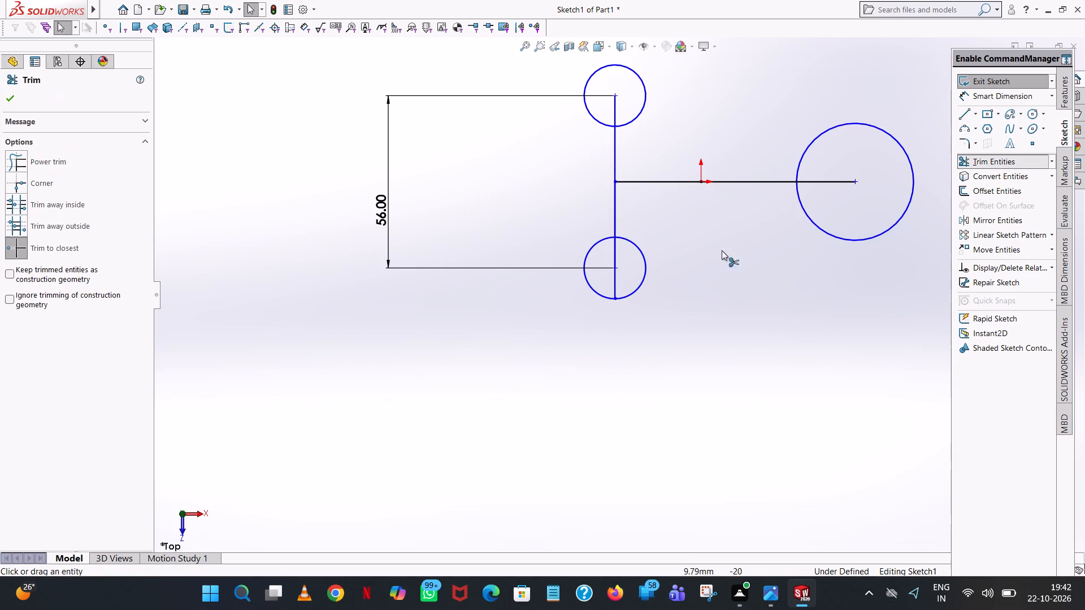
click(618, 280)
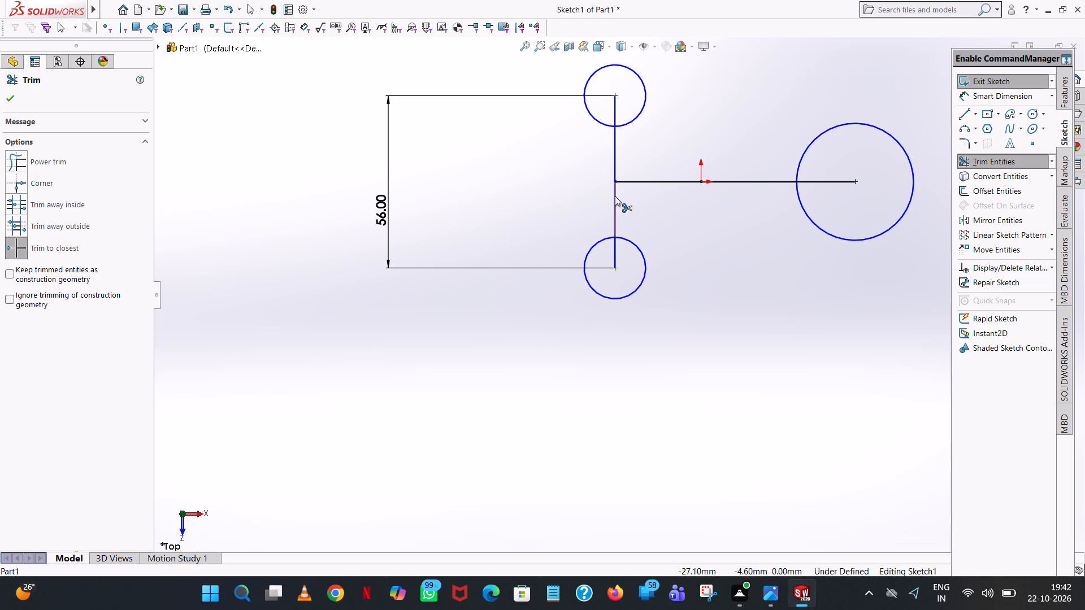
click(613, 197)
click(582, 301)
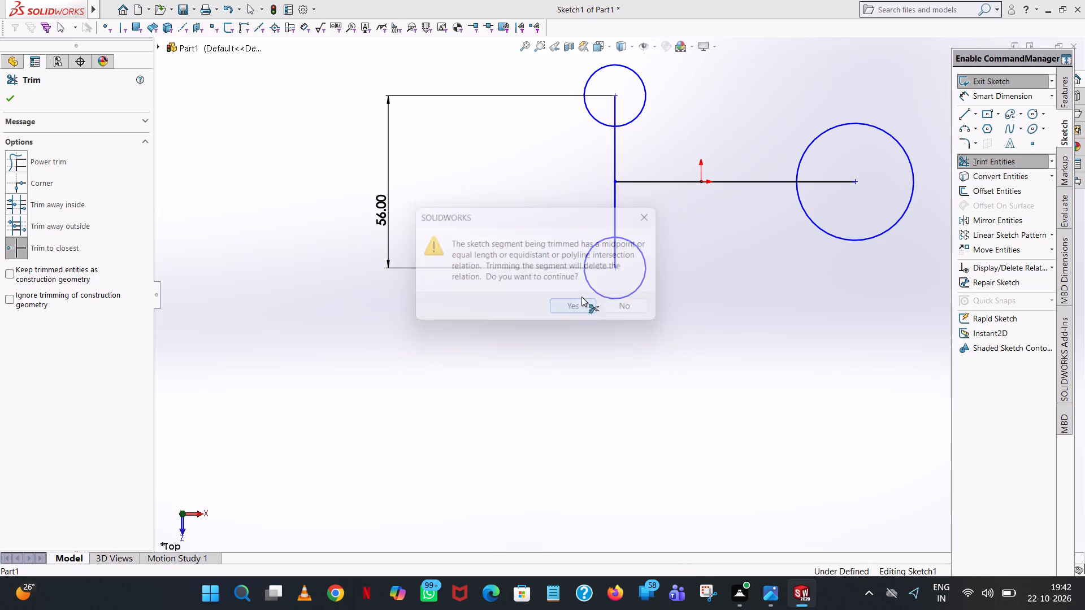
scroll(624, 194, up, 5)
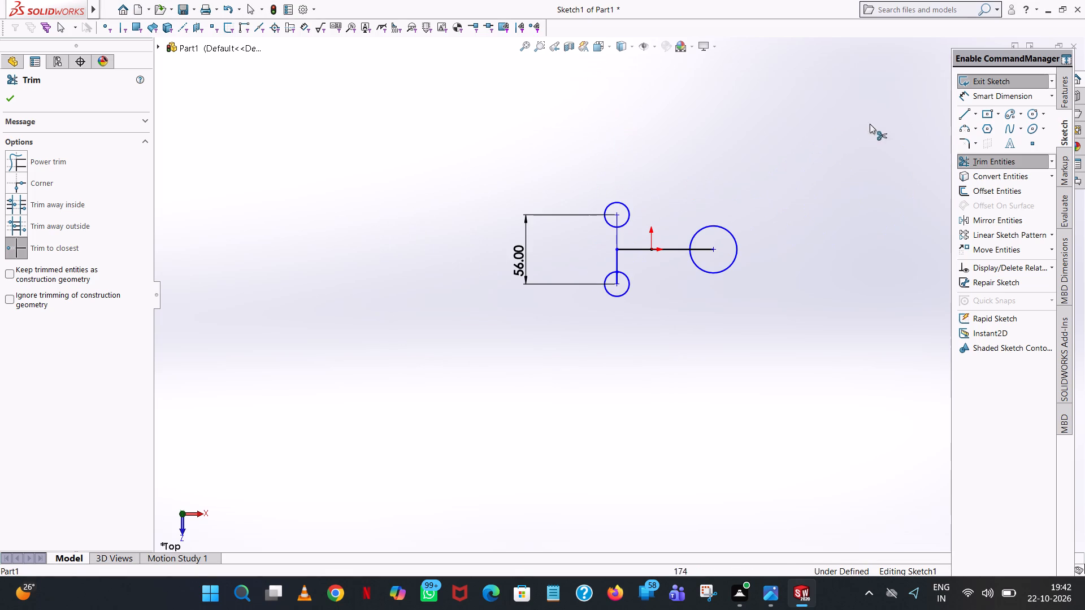
Start the Line command for another line in the sketch.
click(966, 111)
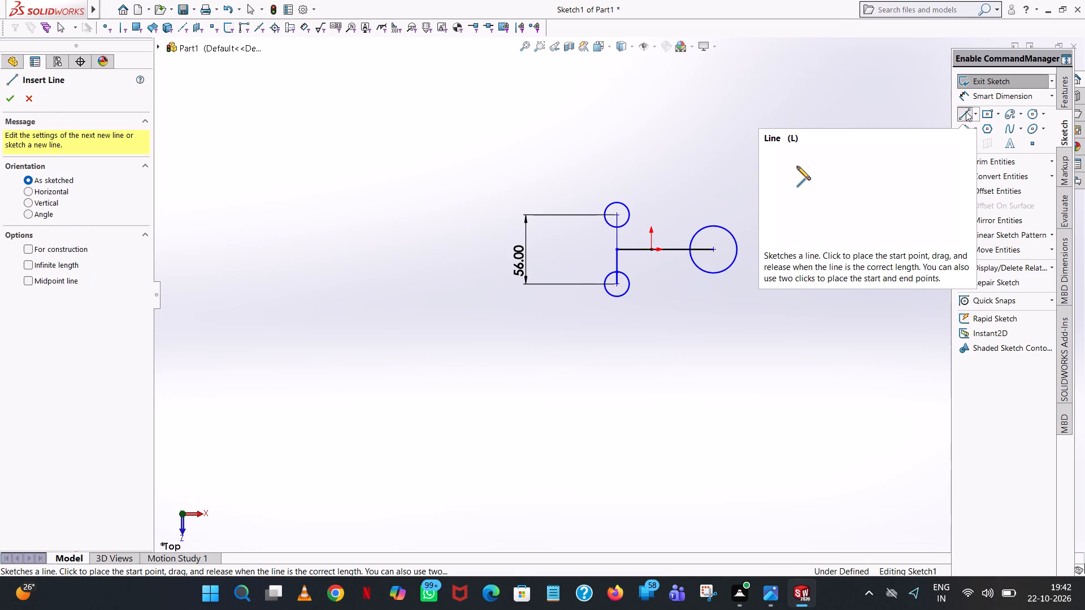
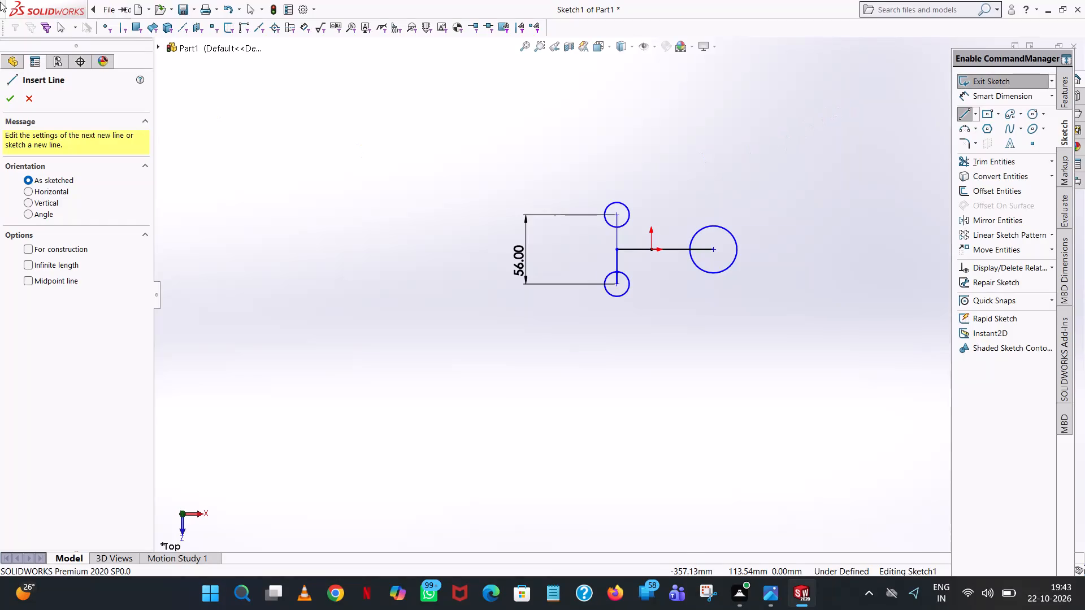
Sketch a horizontal line from the origin towards the large circle's centre and set its length to 40 mm.
click(6, 102)
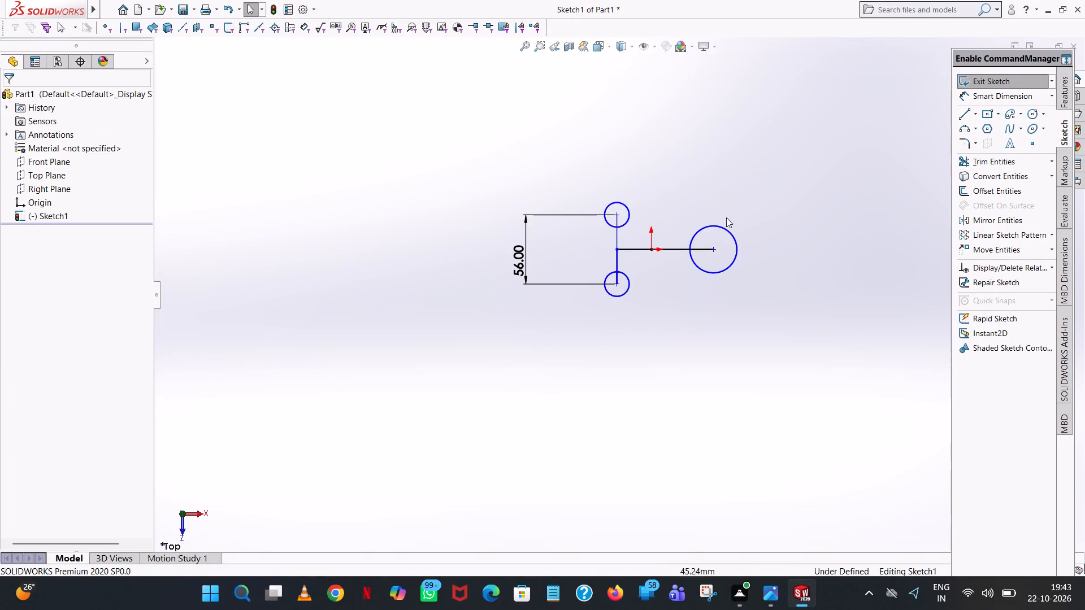
click(705, 206)
click(966, 108)
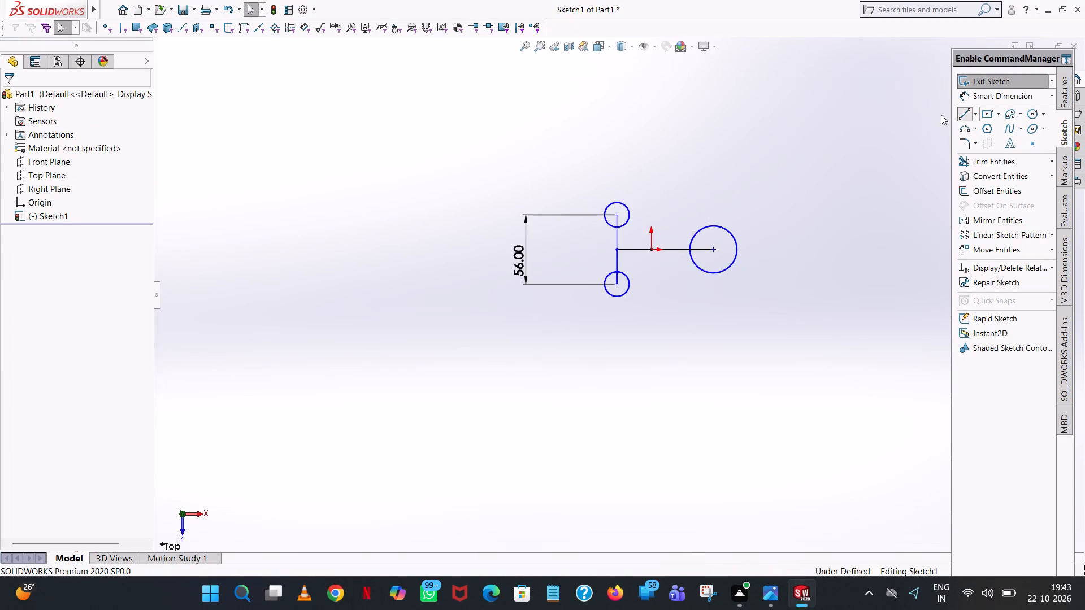
scroll(663, 272, down, 4)
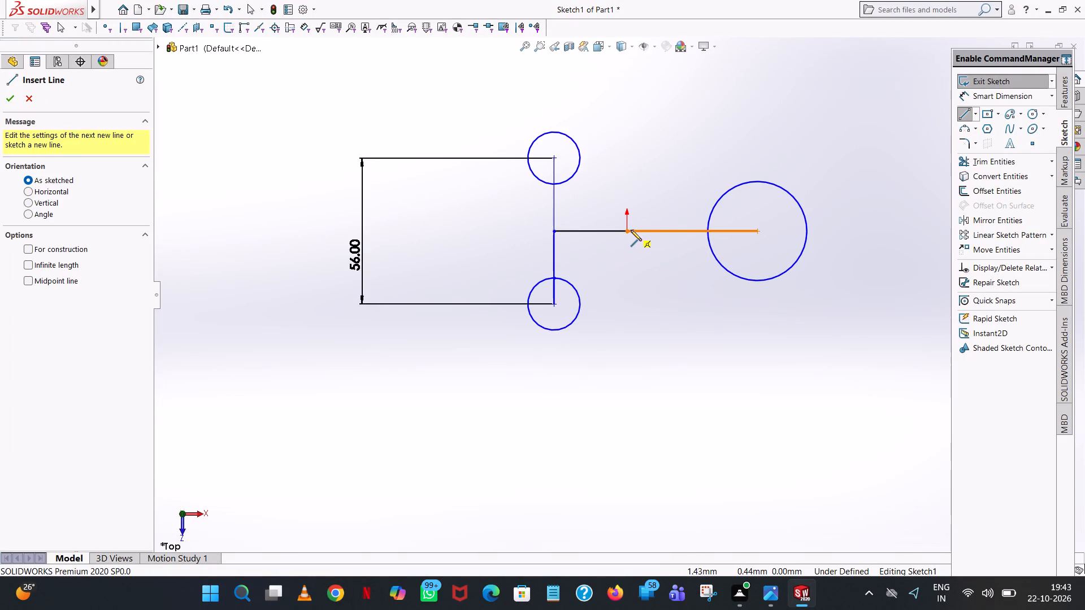
click(626, 230)
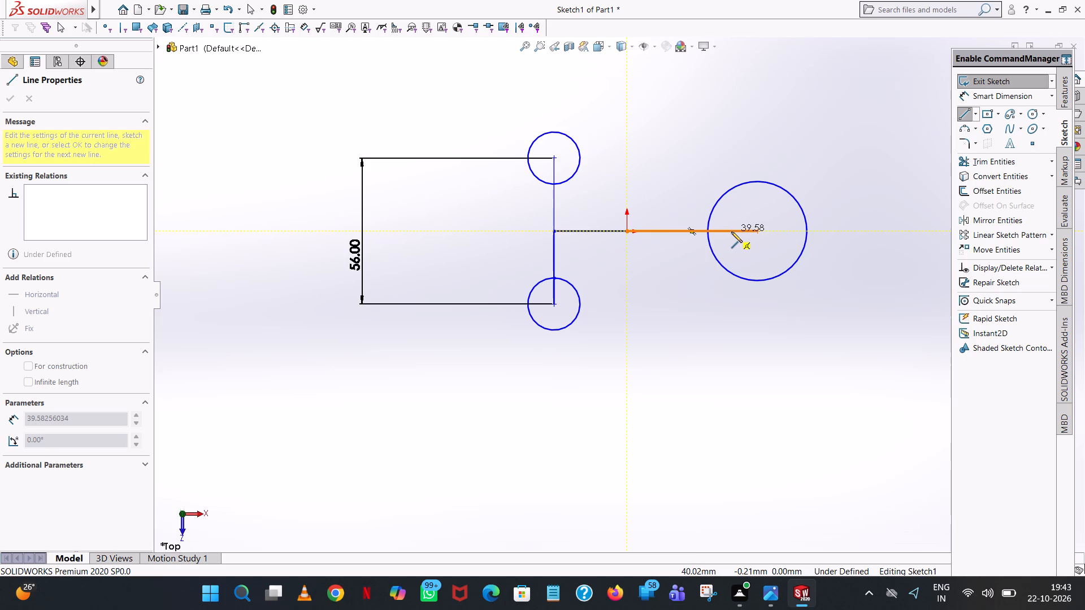
click(731, 232)
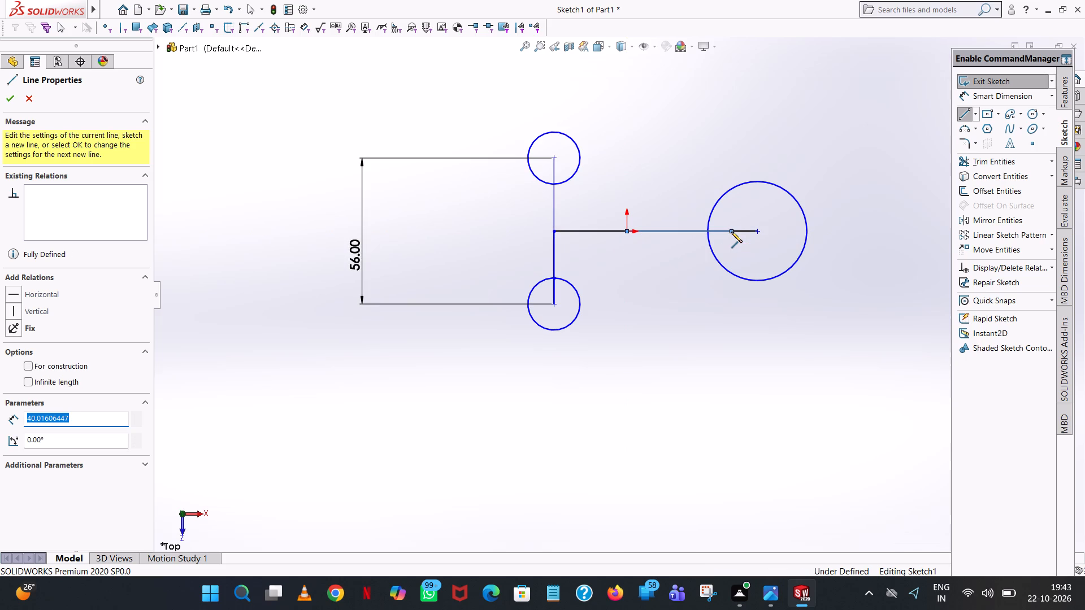
text(40)
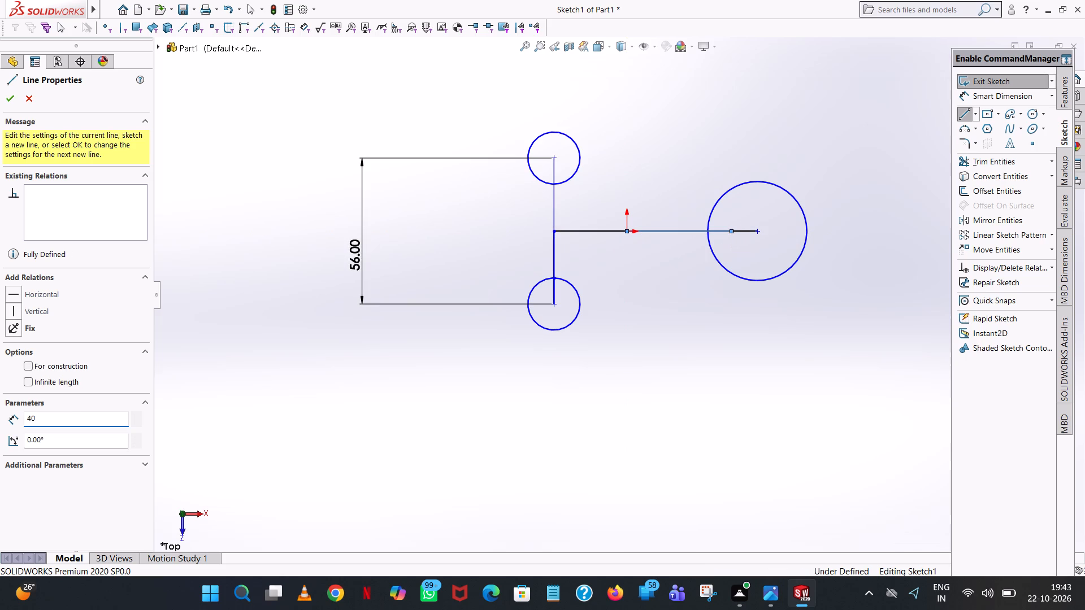
key(Return)
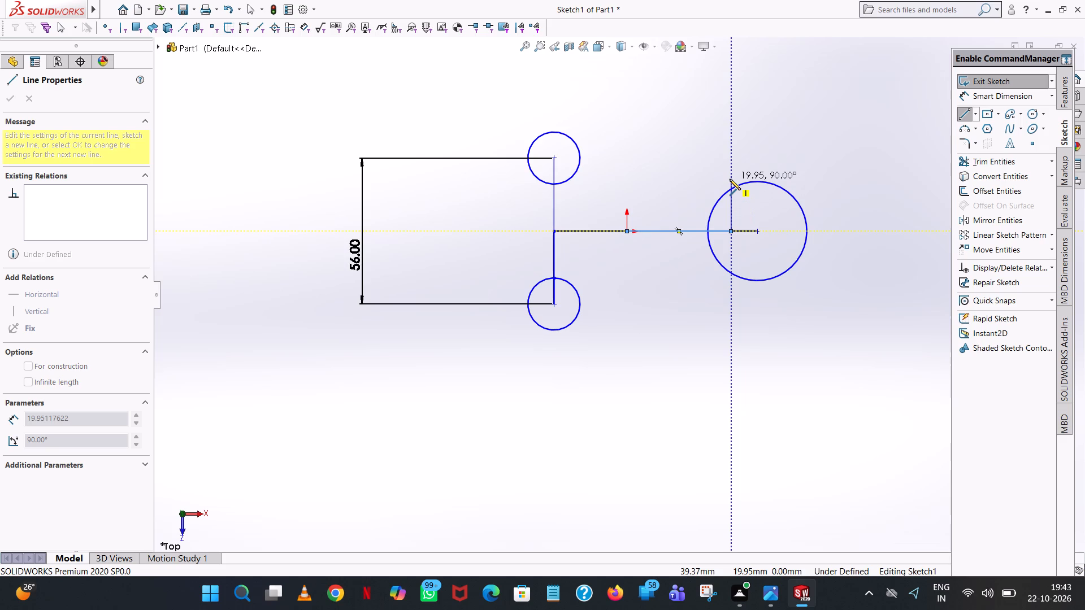
Sketch a vertical line upward from the end of the 40 mm line and set its length to 56/2 mm.
click(731, 156)
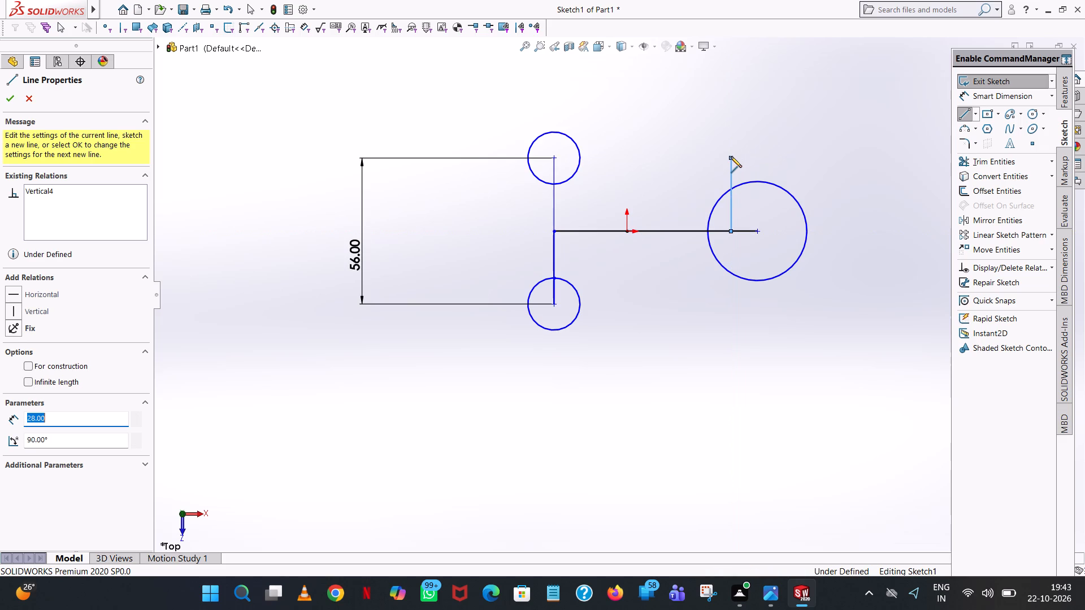
text(56/2)
key(Return)
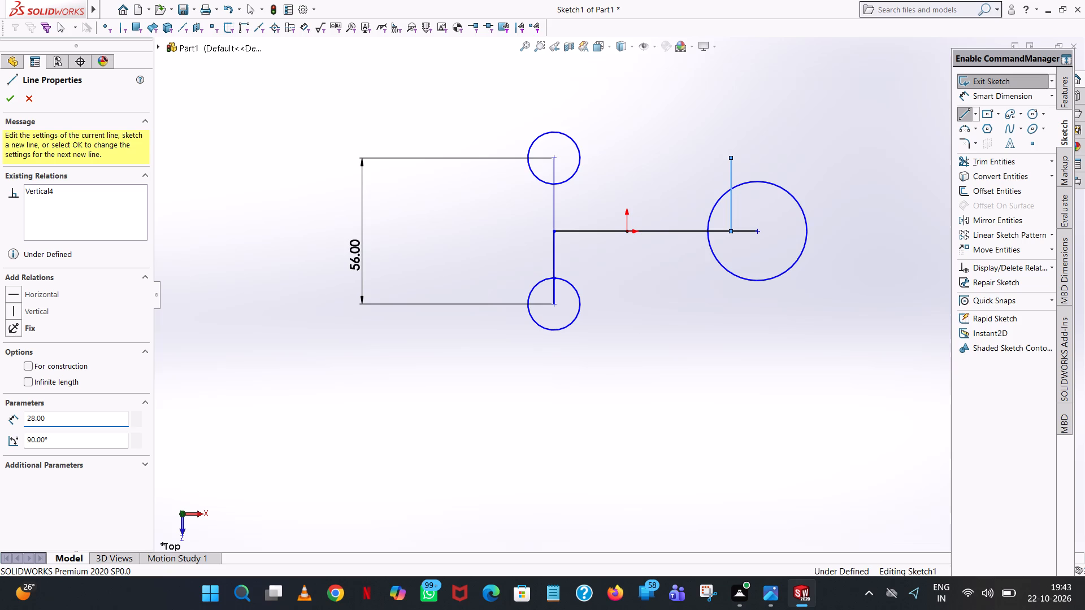
right_click(731, 156)
click(766, 167)
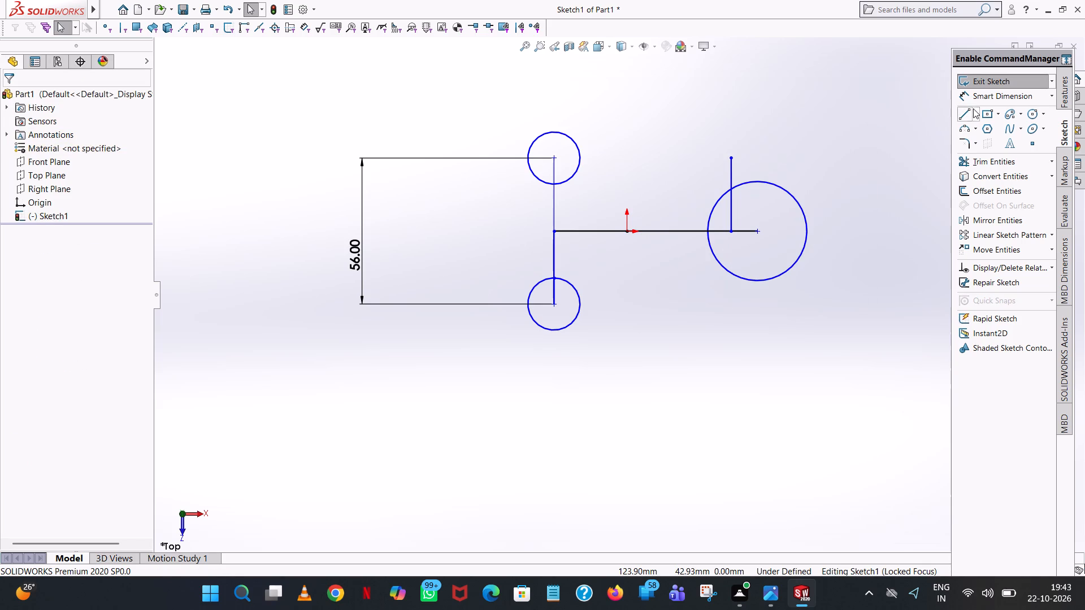
Sketch a vertical line downward from the end of the 40 mm line and set its length to 56/2 mm.
click(962, 114)
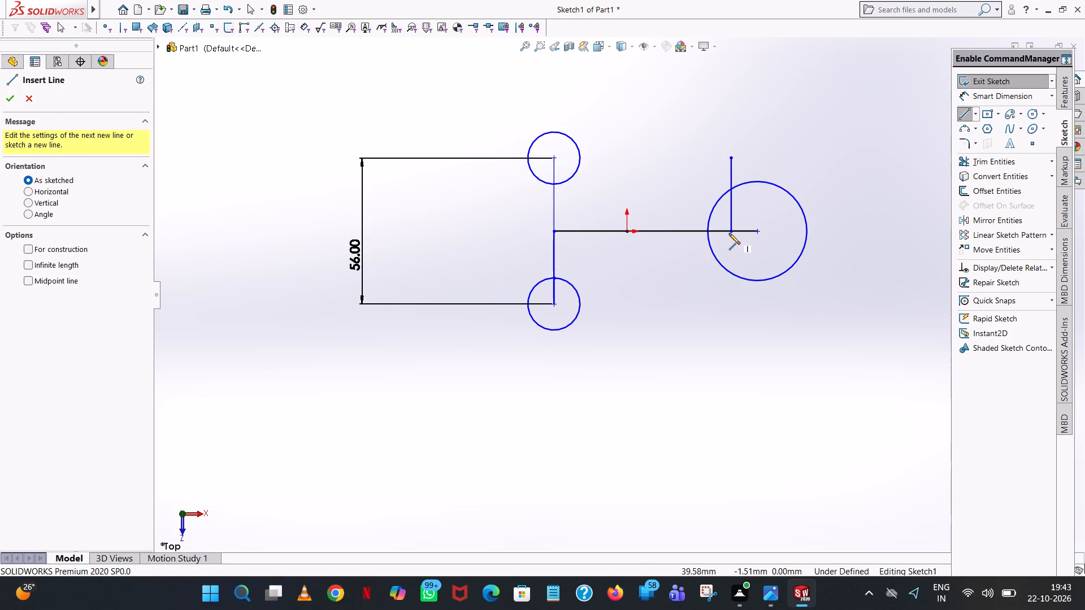
click(729, 233)
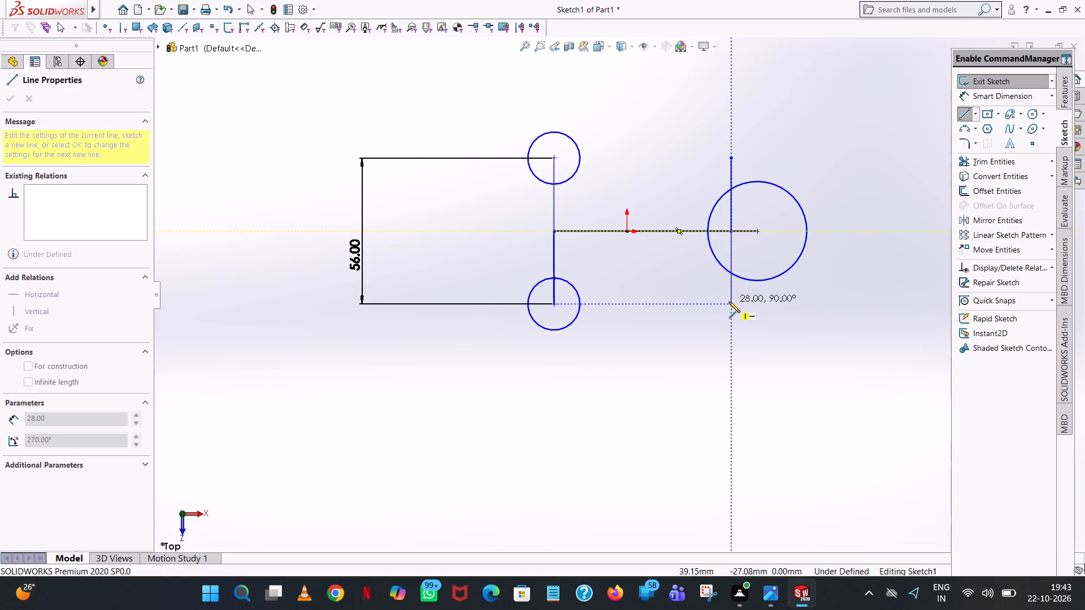
click(729, 302)
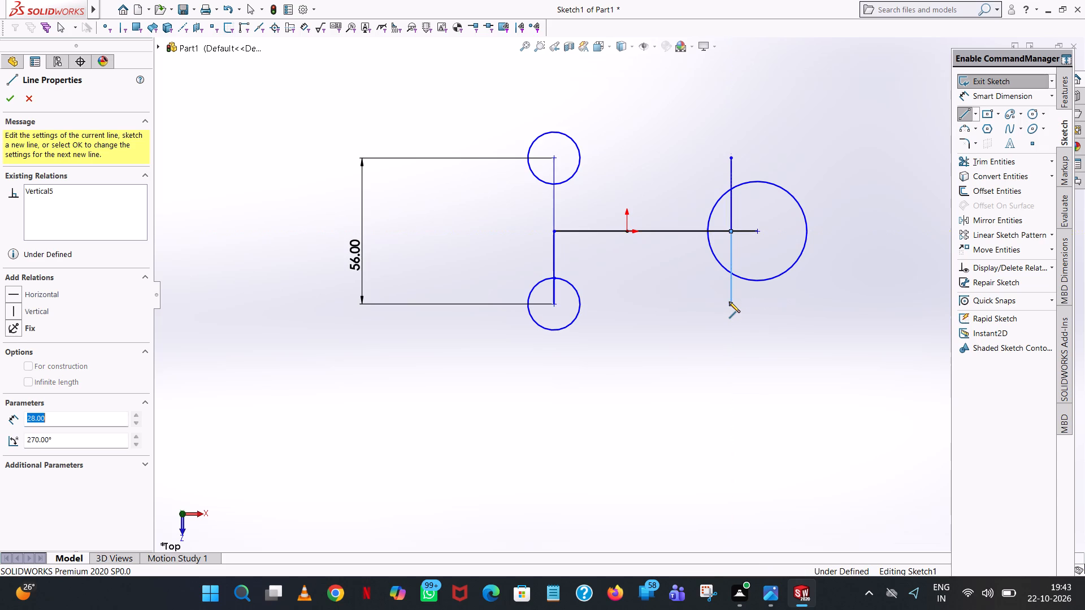
text(56/2)
key(Return)
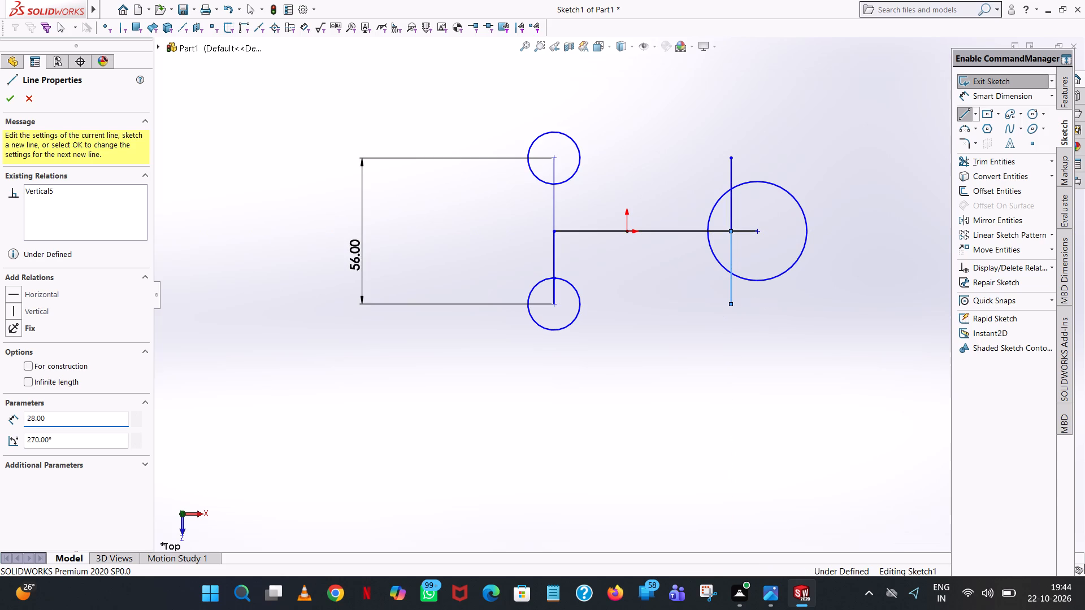
right_click(729, 302)
click(739, 307)
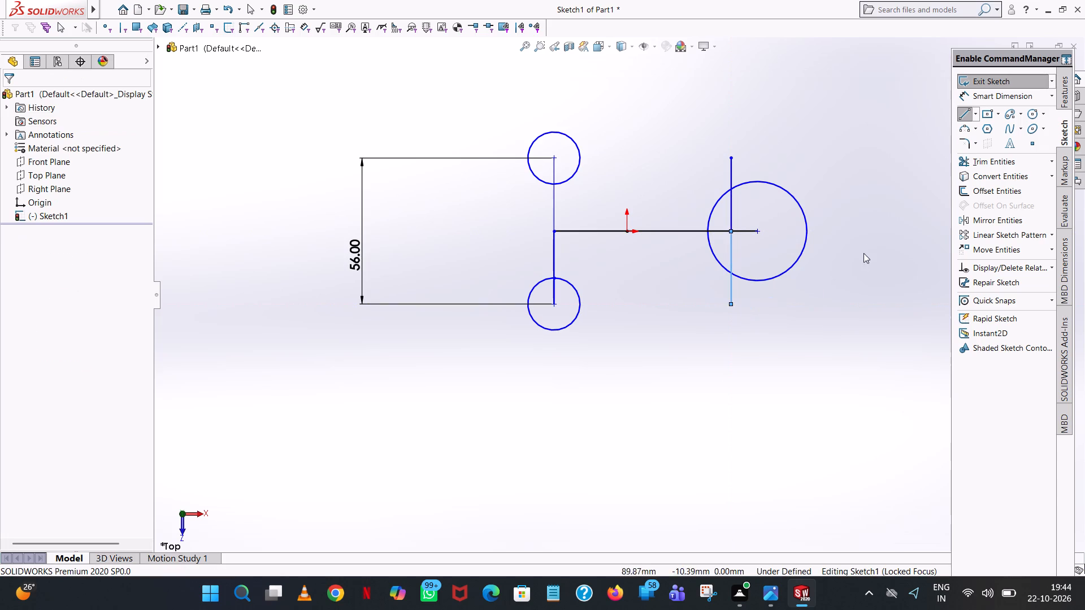
click(861, 210)
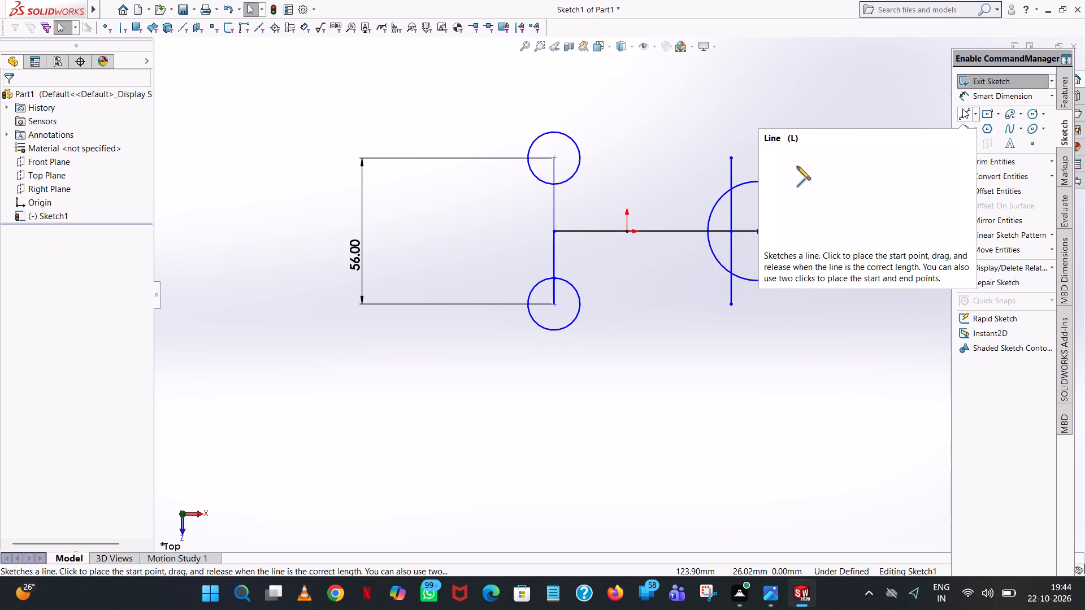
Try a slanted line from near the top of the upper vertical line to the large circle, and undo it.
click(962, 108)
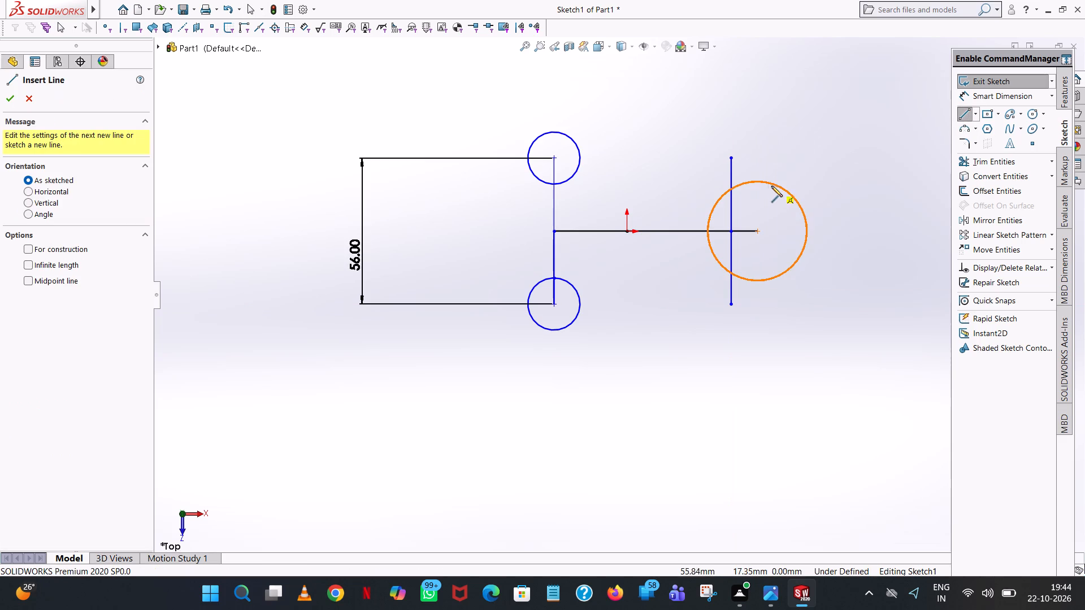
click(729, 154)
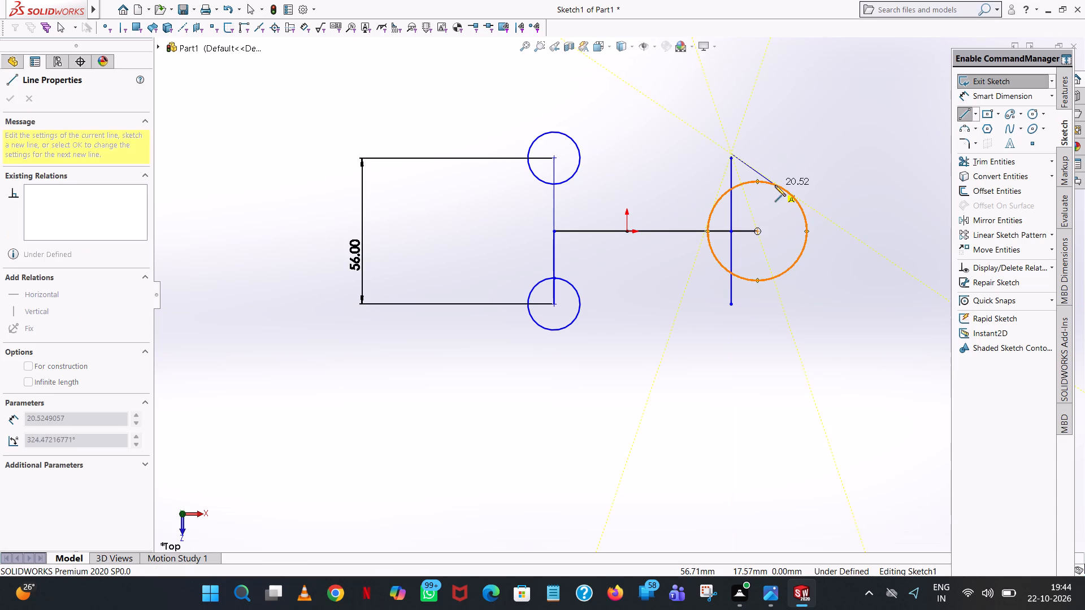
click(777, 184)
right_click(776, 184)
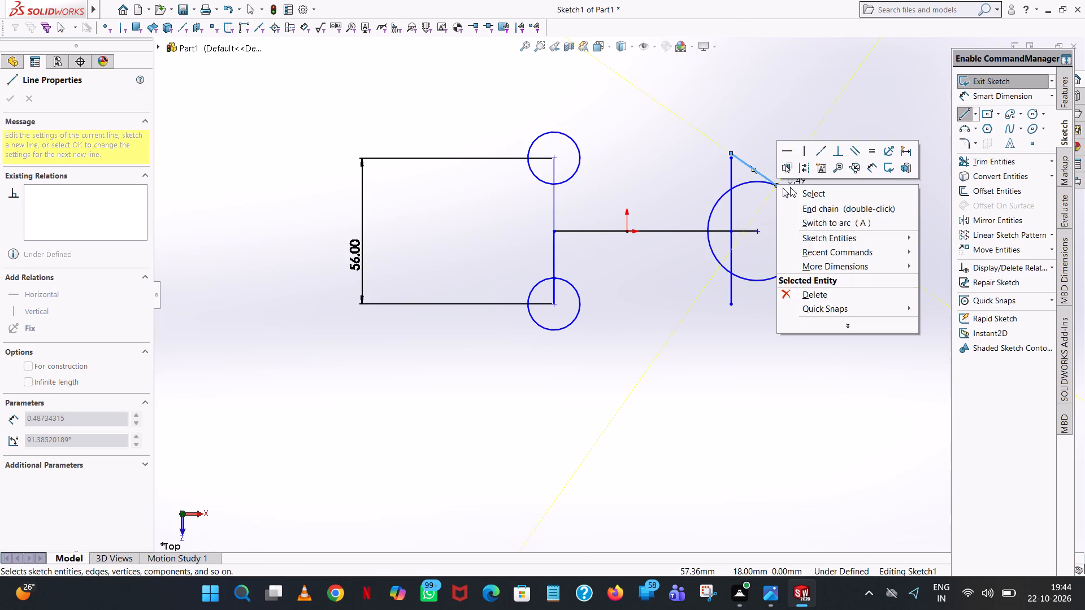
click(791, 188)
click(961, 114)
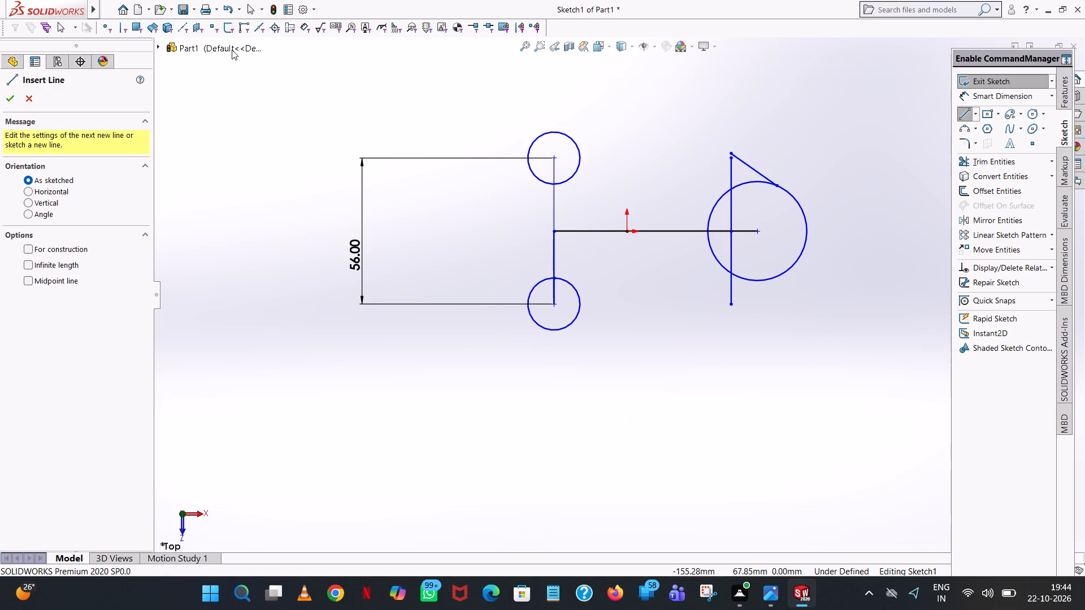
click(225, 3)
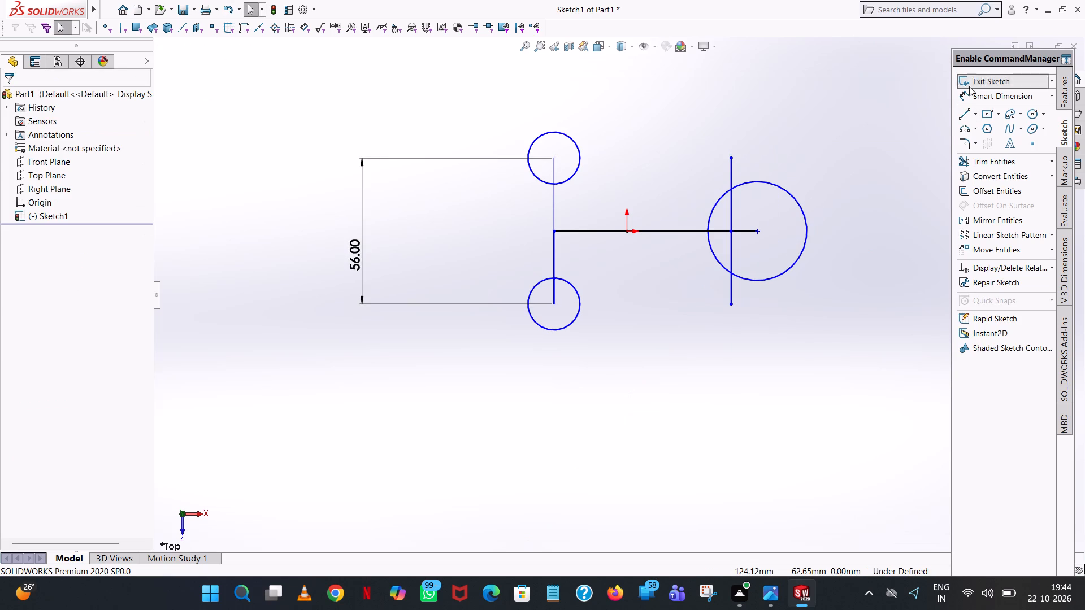
Sketch a slanted line about 24 mm long from the vertical line's upper end to the large circle's upper edge, nearly tangent.
click(965, 116)
scroll(743, 202, down, 6)
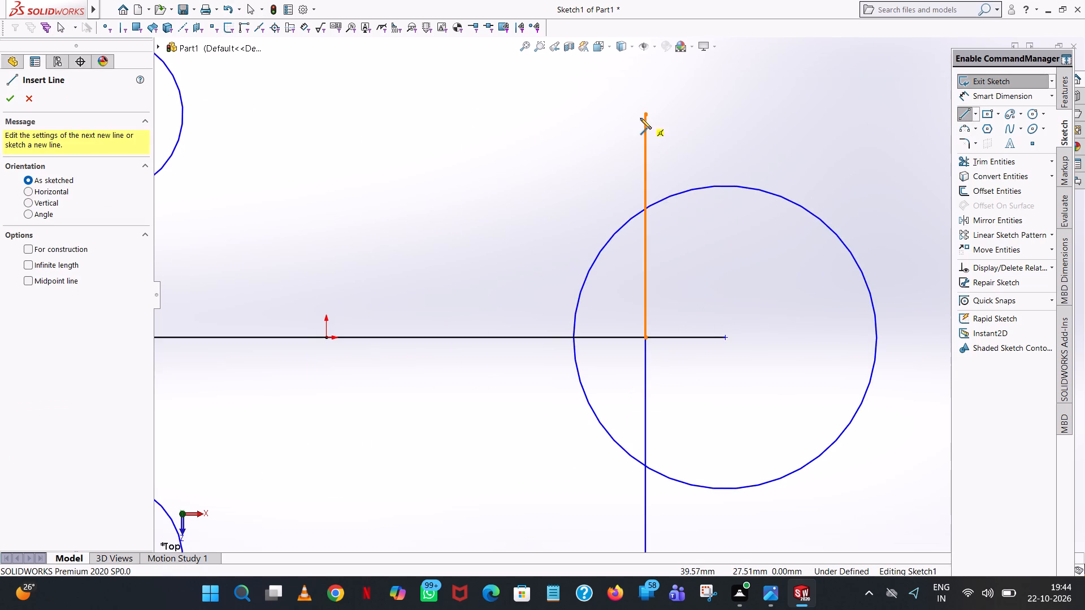
click(645, 113)
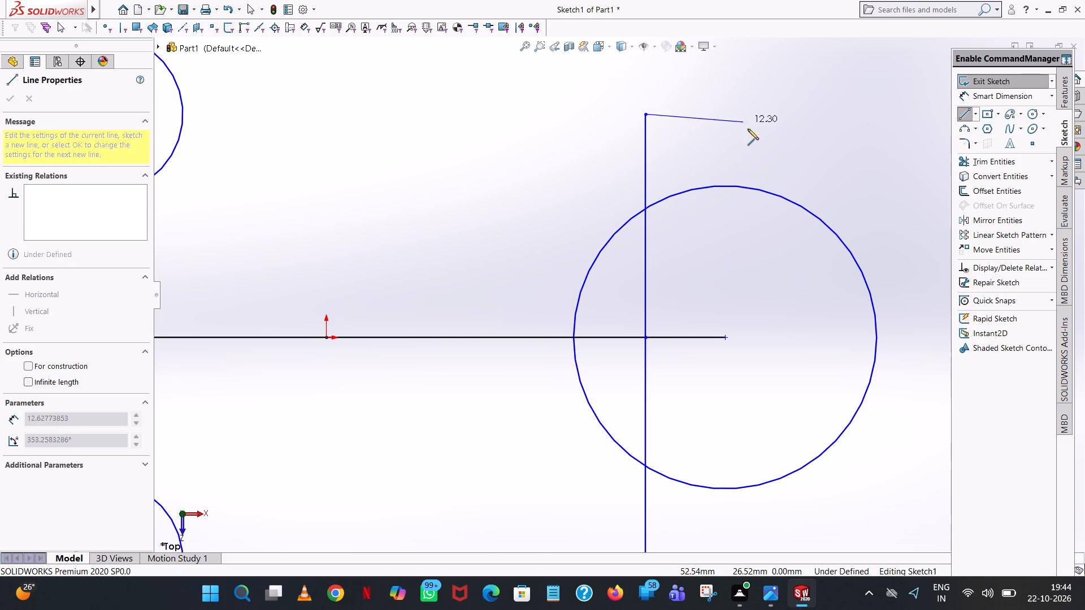
click(811, 212)
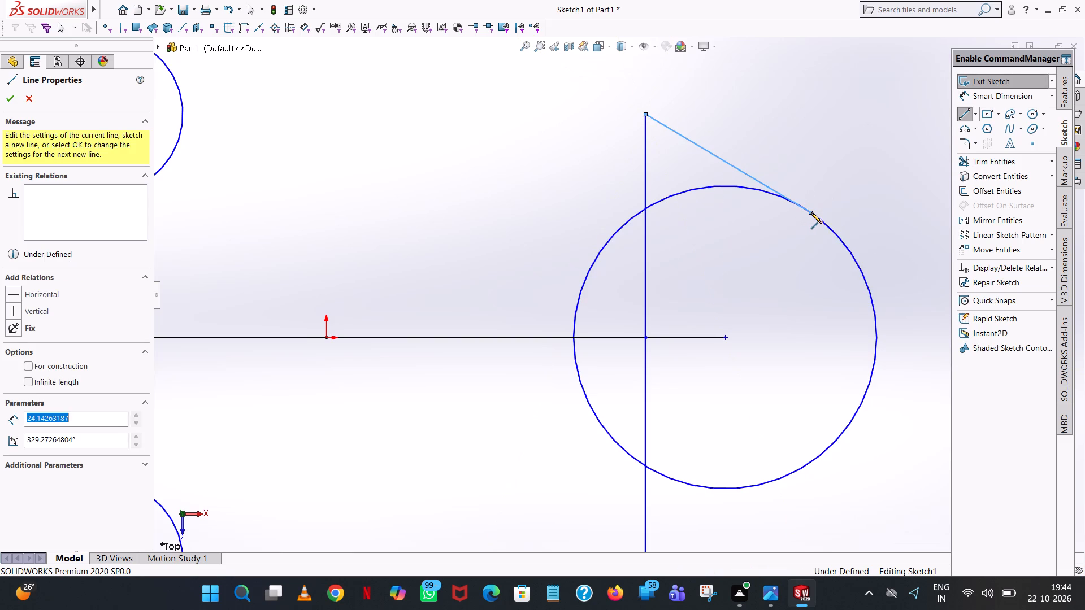
right_click(811, 212)
click(836, 220)
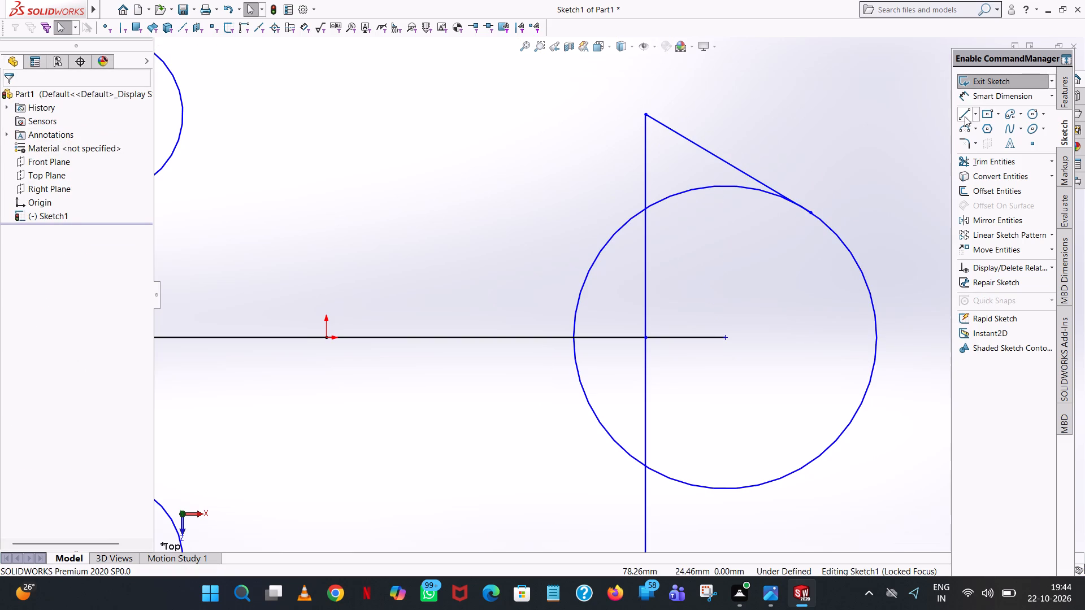
Sketch a matching slanted line about 24 mm long from the vertical line's lower end to the large circle's lower edge.
click(965, 116)
scroll(804, 461, up, 6)
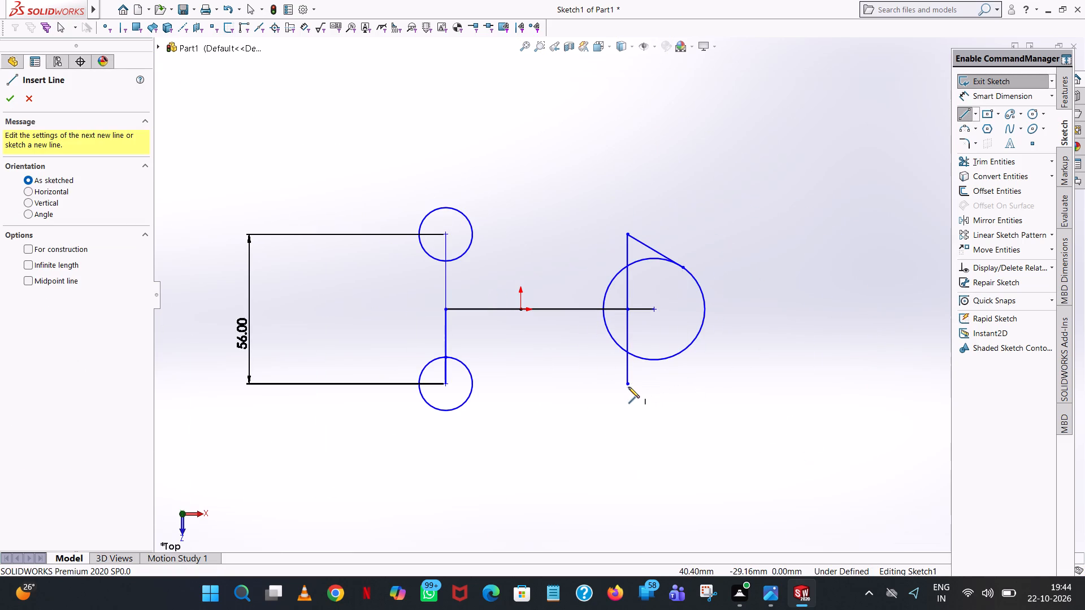
scroll(628, 387, down, 7)
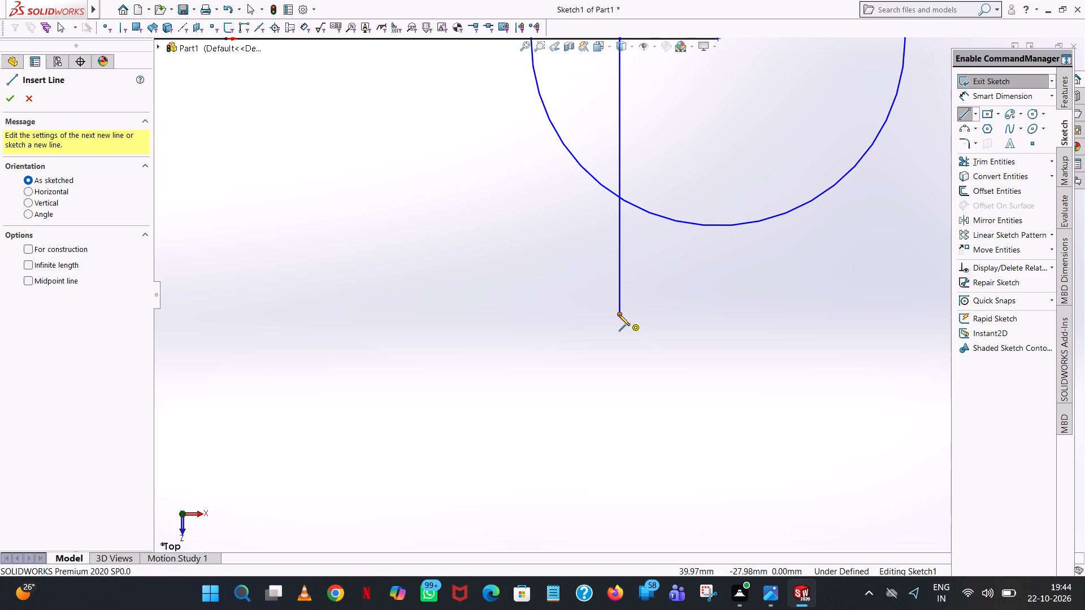
click(619, 315)
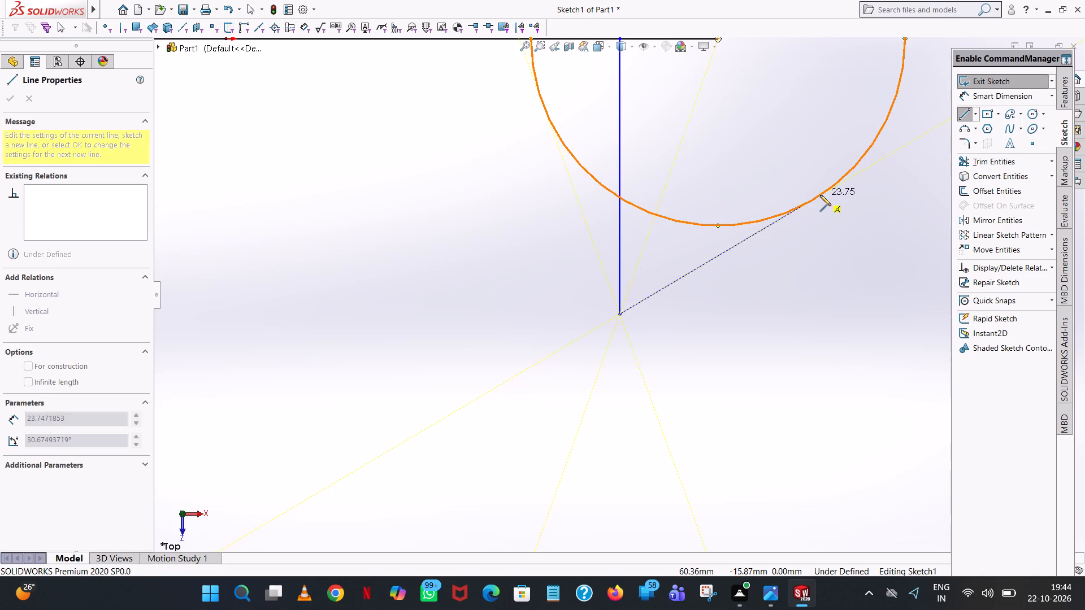
click(820, 194)
right_click(820, 194)
click(849, 201)
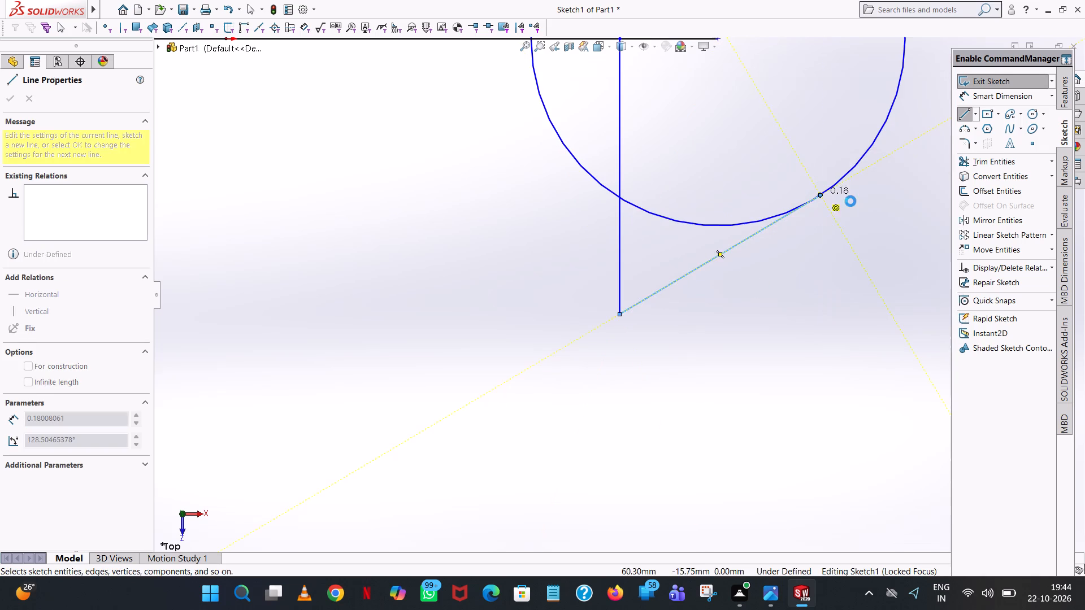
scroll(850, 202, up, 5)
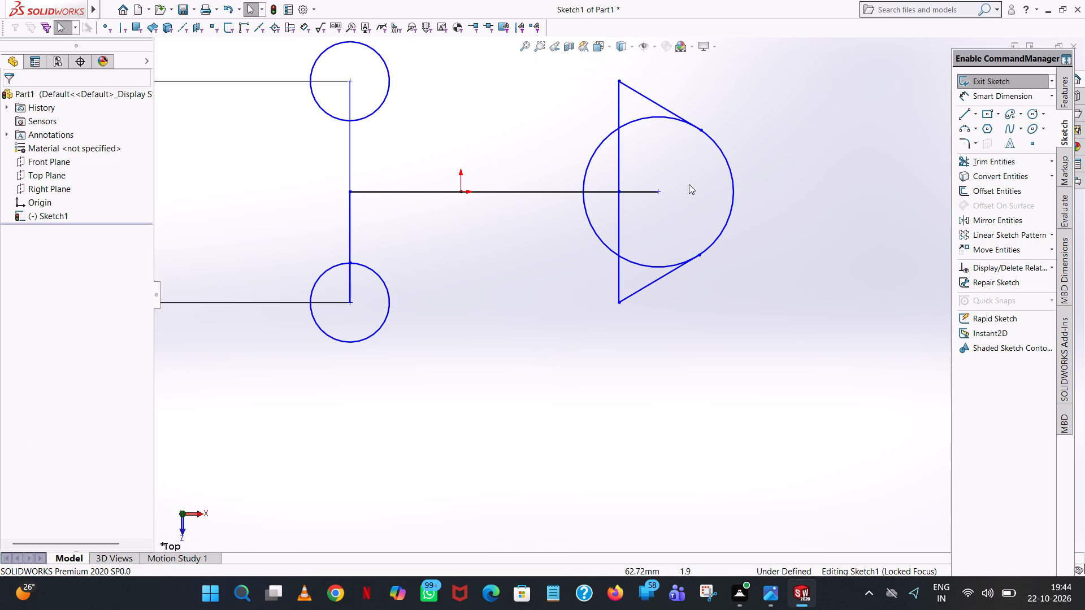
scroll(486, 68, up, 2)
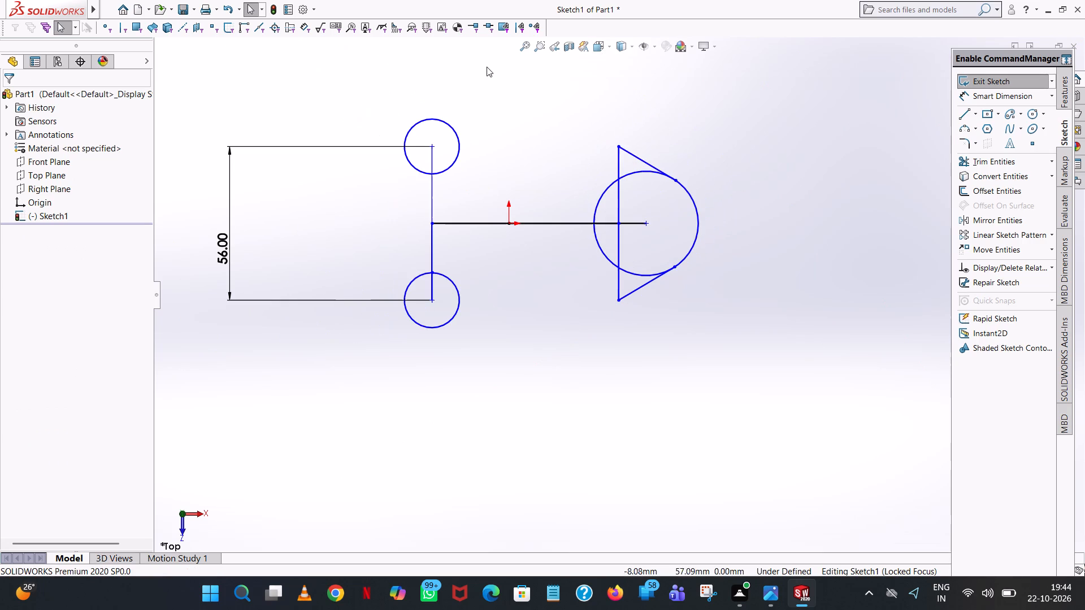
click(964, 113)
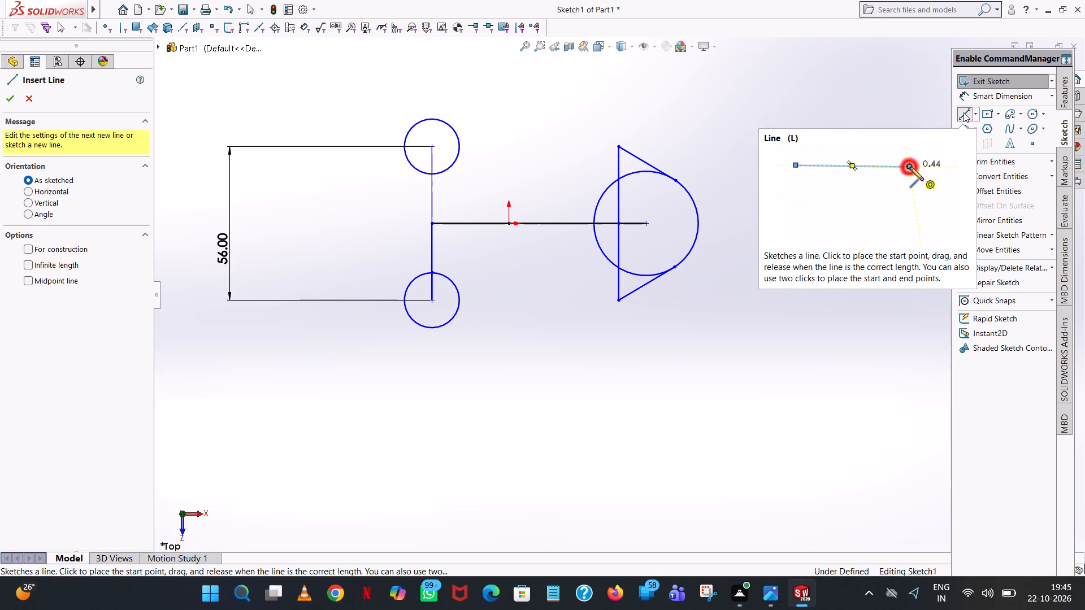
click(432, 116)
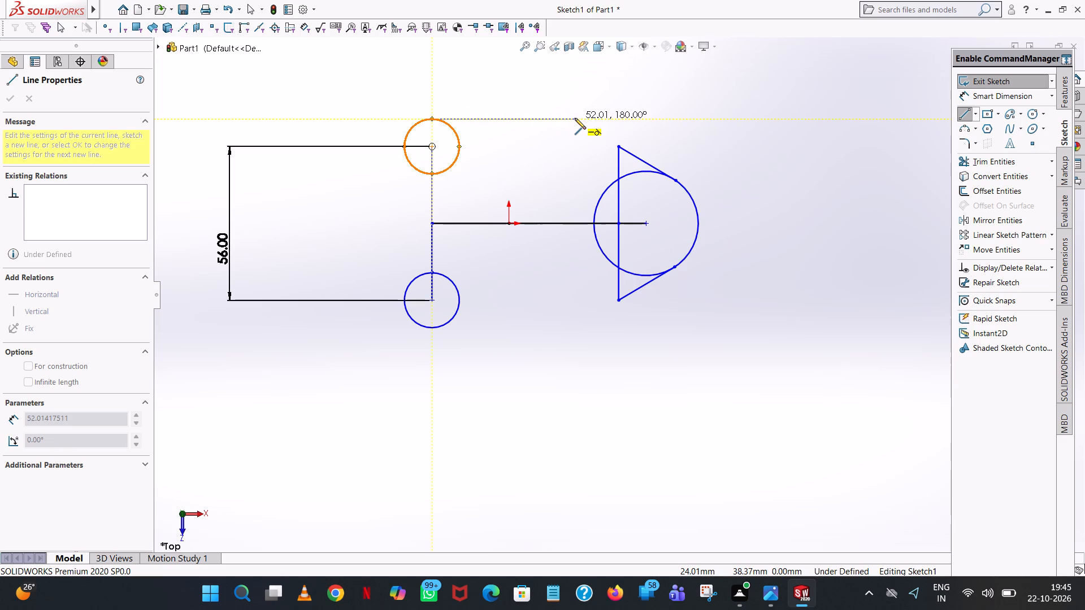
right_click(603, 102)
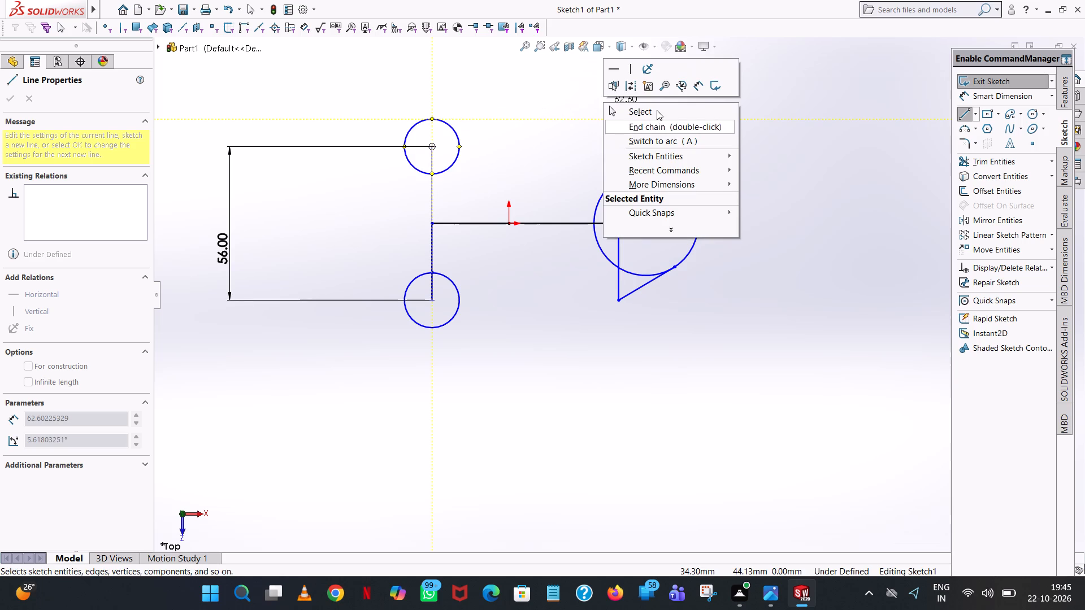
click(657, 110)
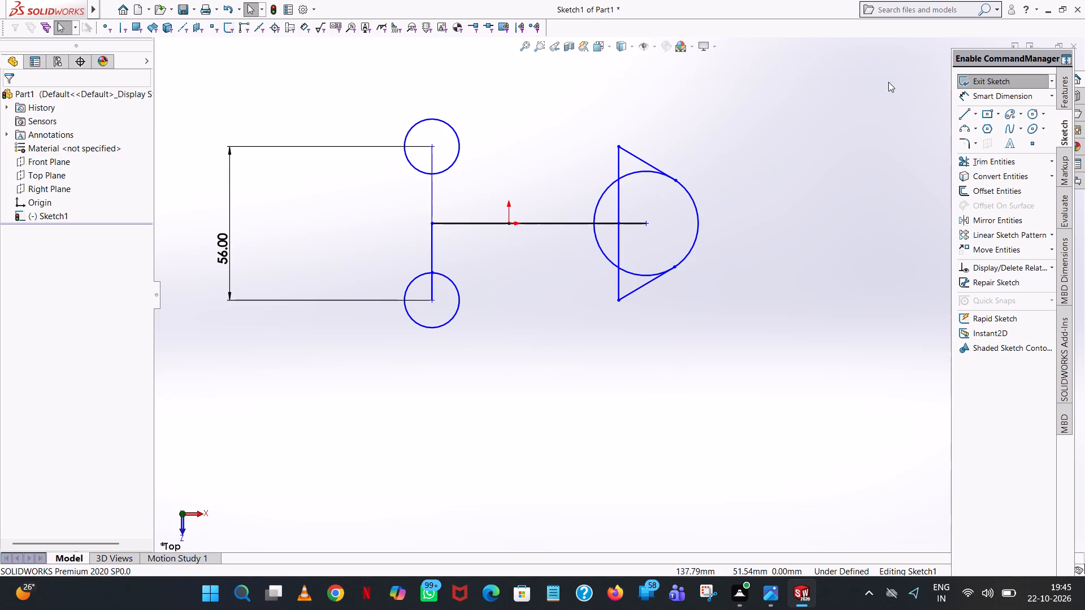
Sketch a horizontal line about 9 mm long from the lower end of the vertical line at the large circle, toward the small circles.
click(964, 113)
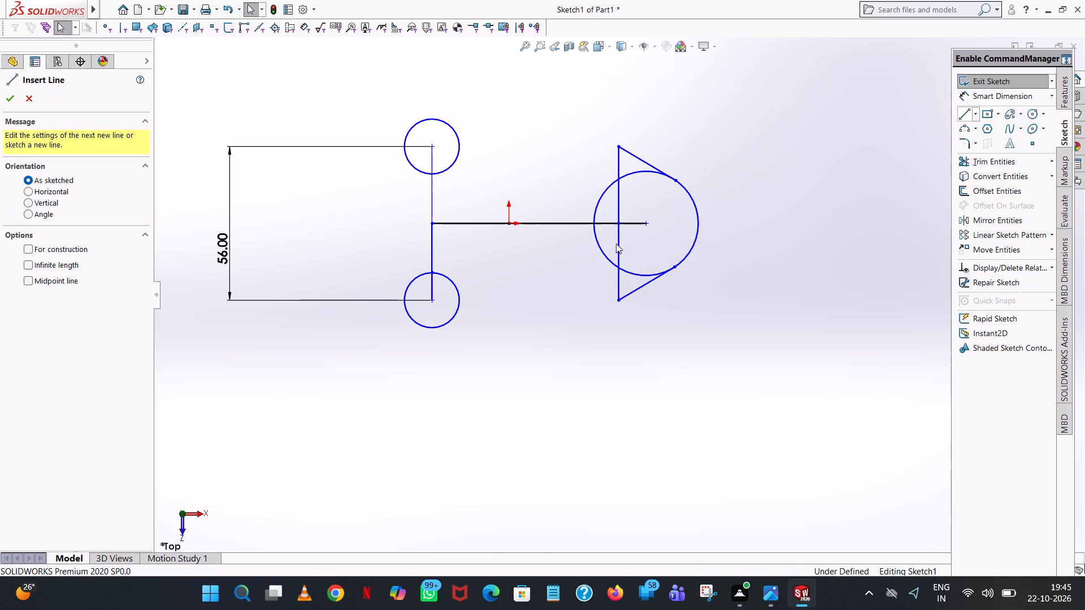
click(619, 299)
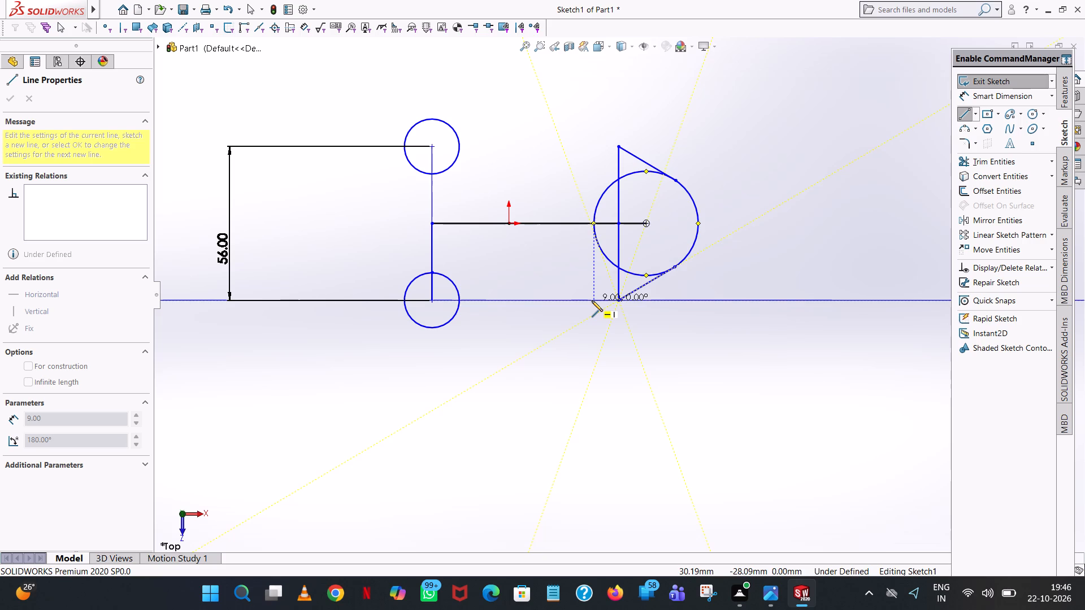
click(592, 300)
right_click(592, 300)
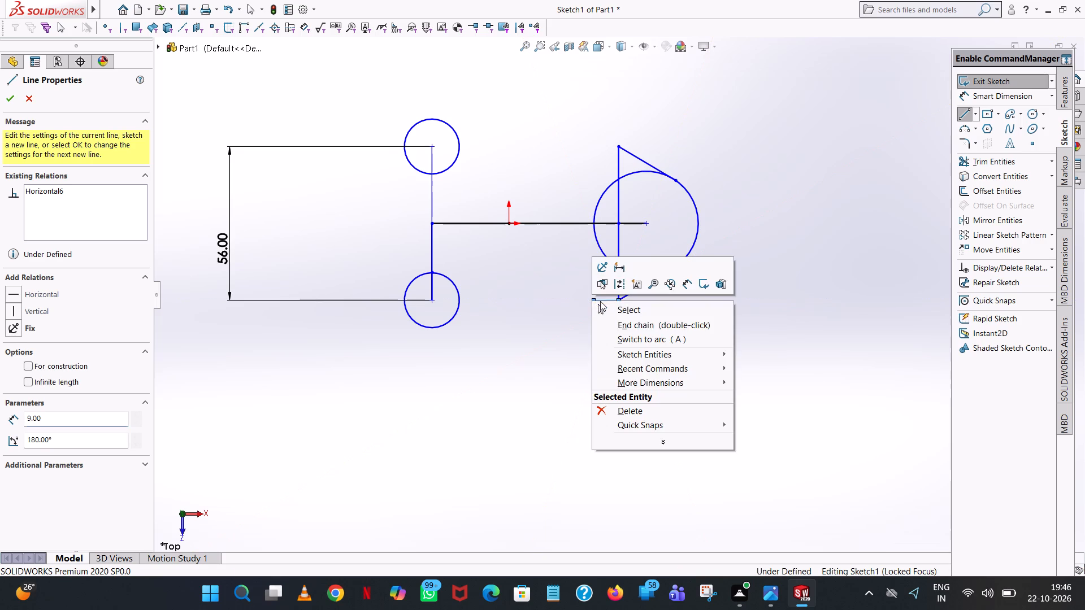
click(628, 307)
Sketch a matching horizontal line about 9 mm long from the upper end of that vertical line, toward the small circles.
click(957, 112)
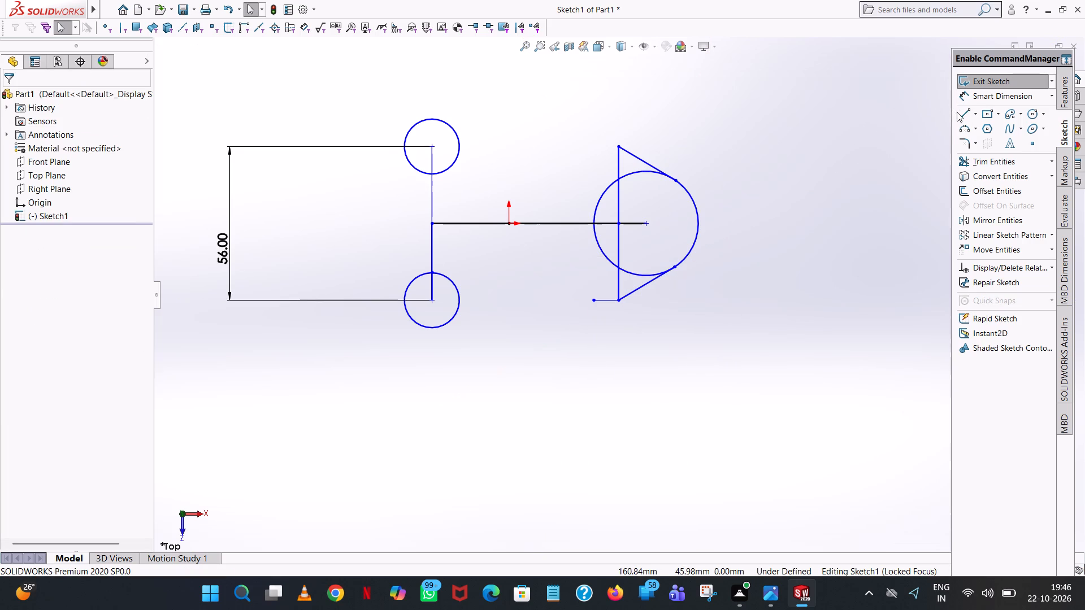
click(959, 112)
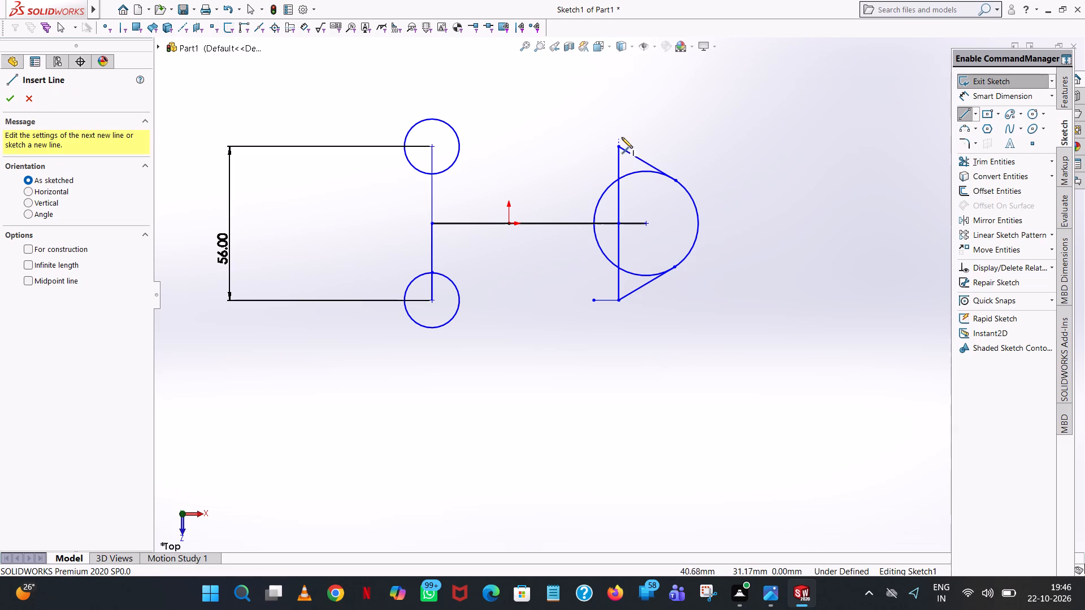
click(617, 145)
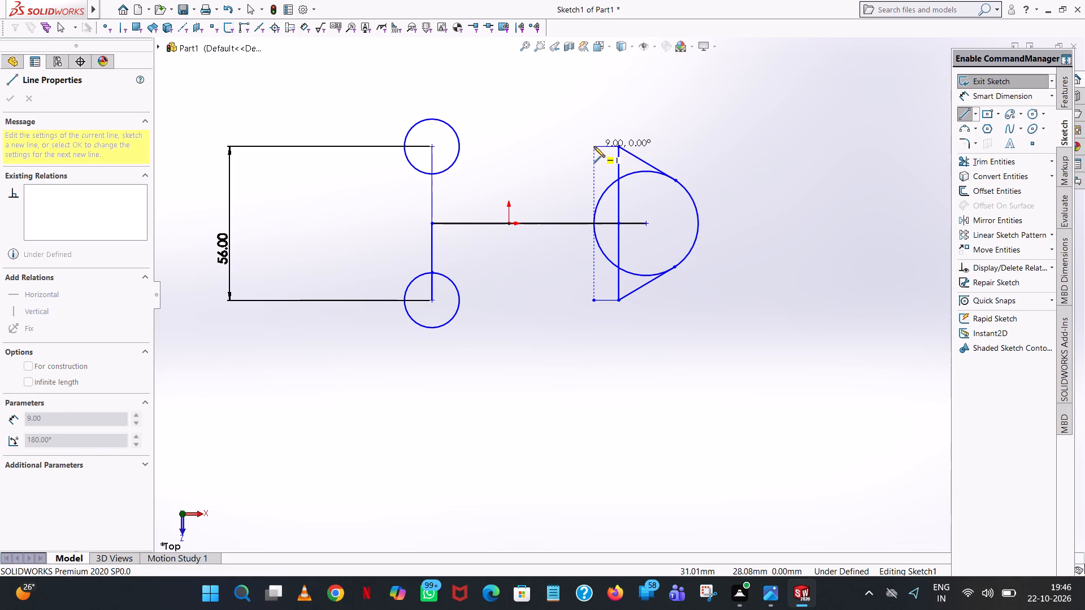
click(594, 146)
right_click(593, 146)
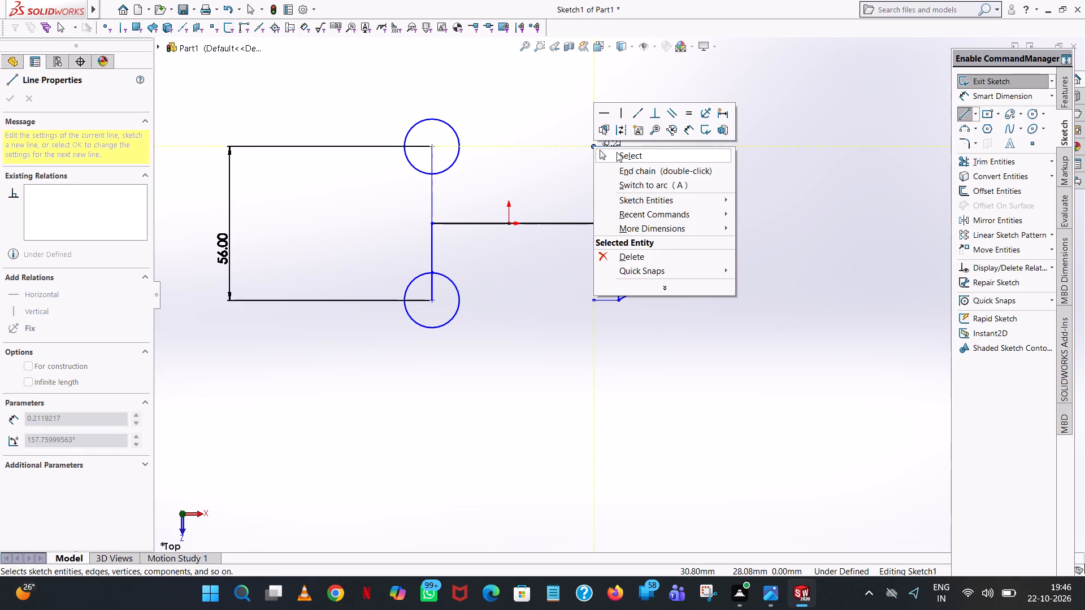
click(617, 152)
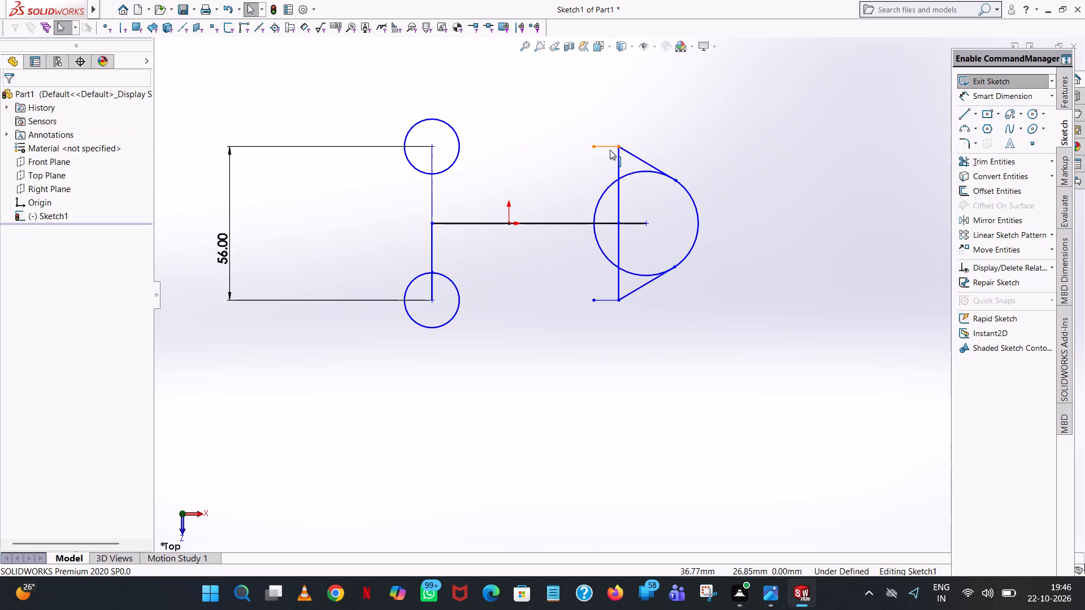
click(610, 150)
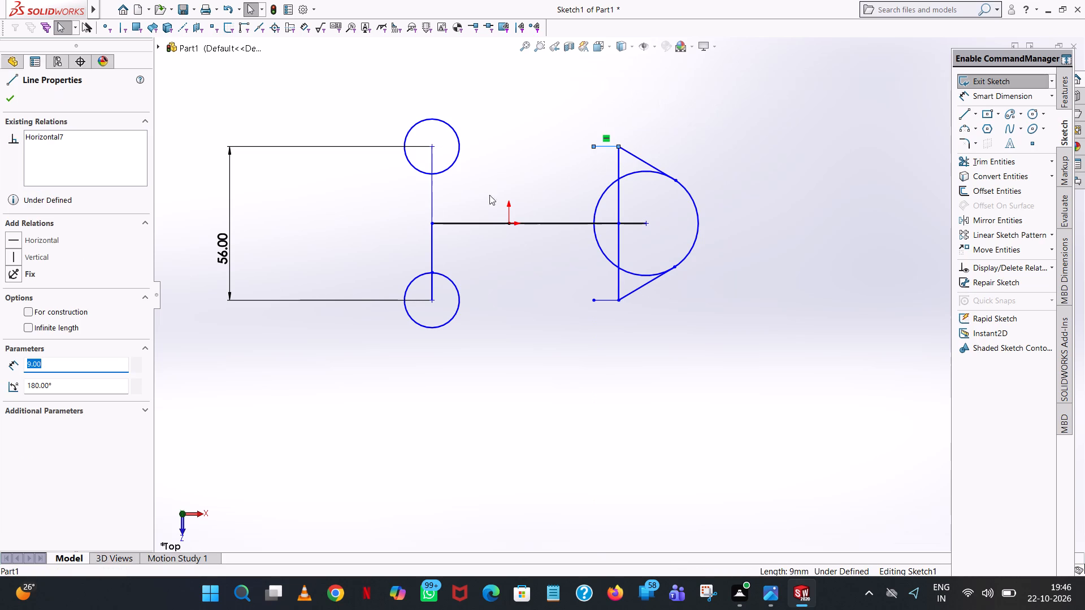
click(352, 80)
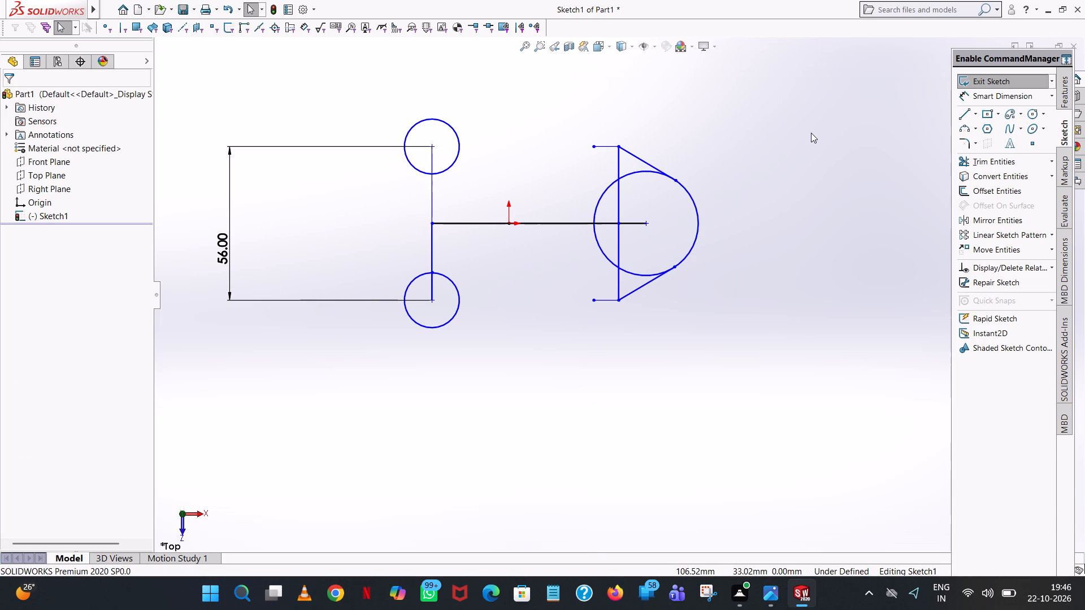
Sketch a horizontal tangent line about 10 mm long from the top of the upper small circle toward the large circle.
click(956, 112)
click(963, 113)
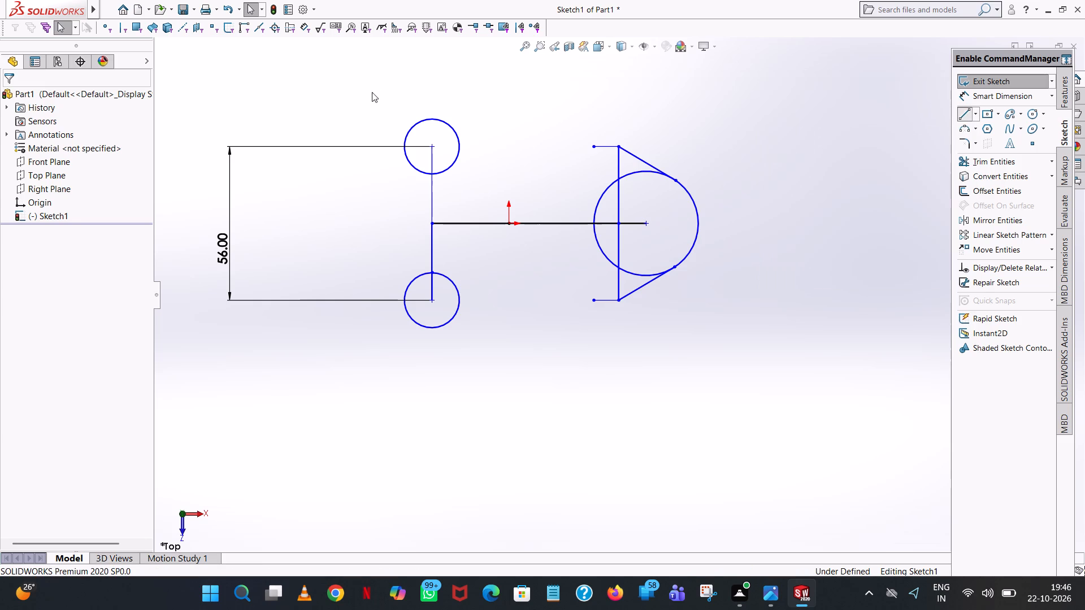
click(432, 117)
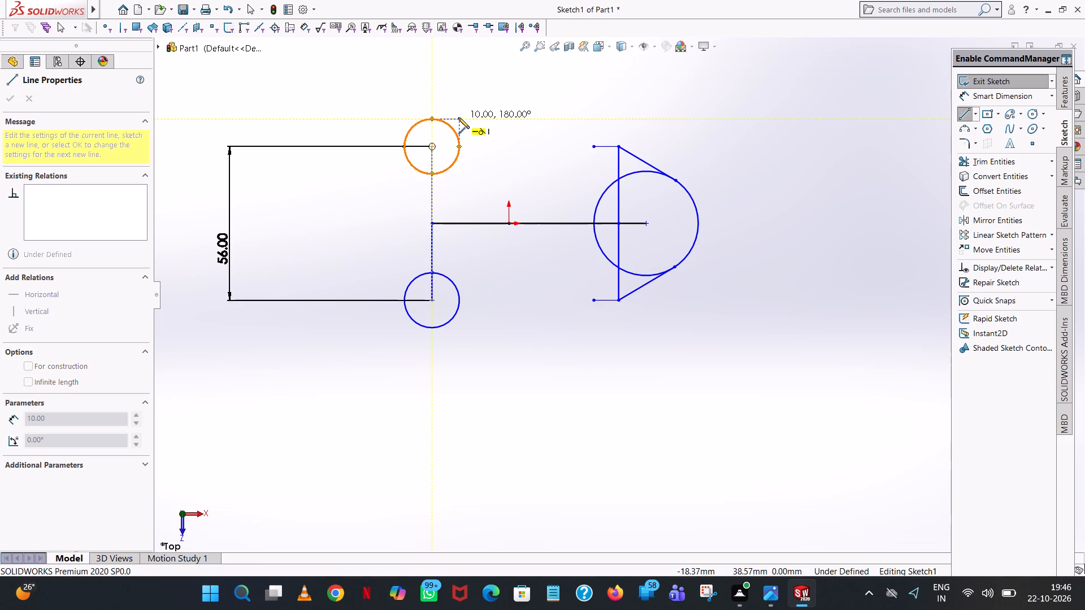
click(458, 117)
right_click(458, 117)
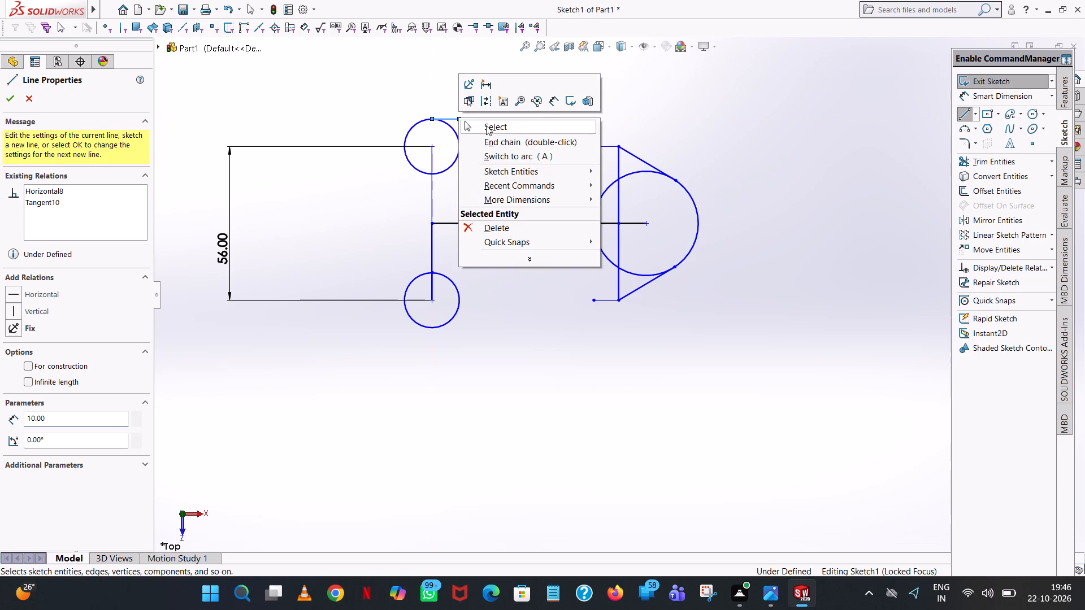
click(486, 125)
Sketch a horizontal tangent line about 10 mm long from the bottom of the lower small circle toward the large circle.
click(960, 111)
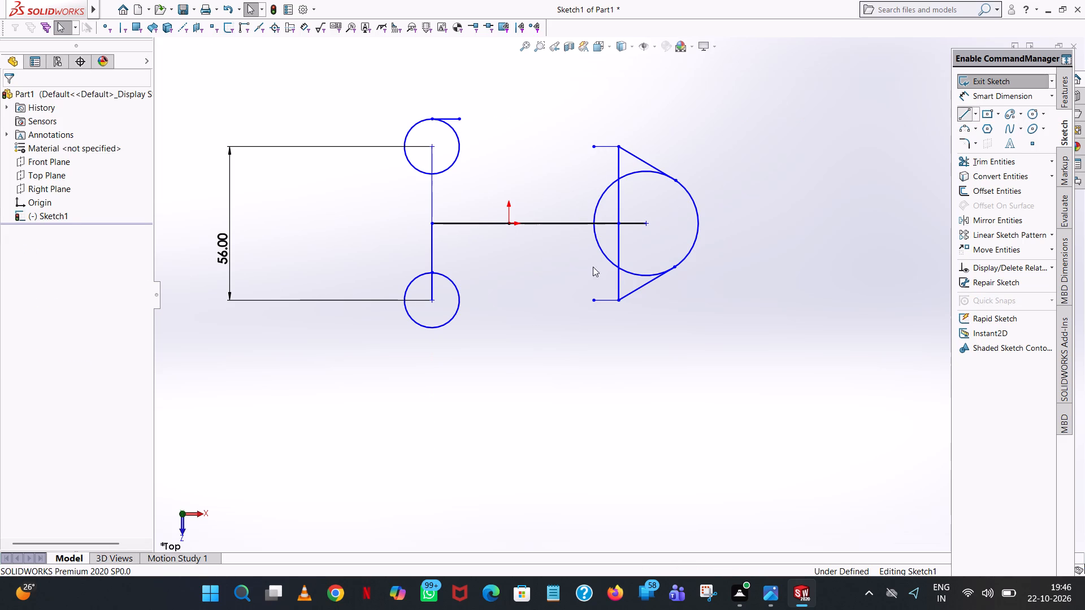
click(431, 328)
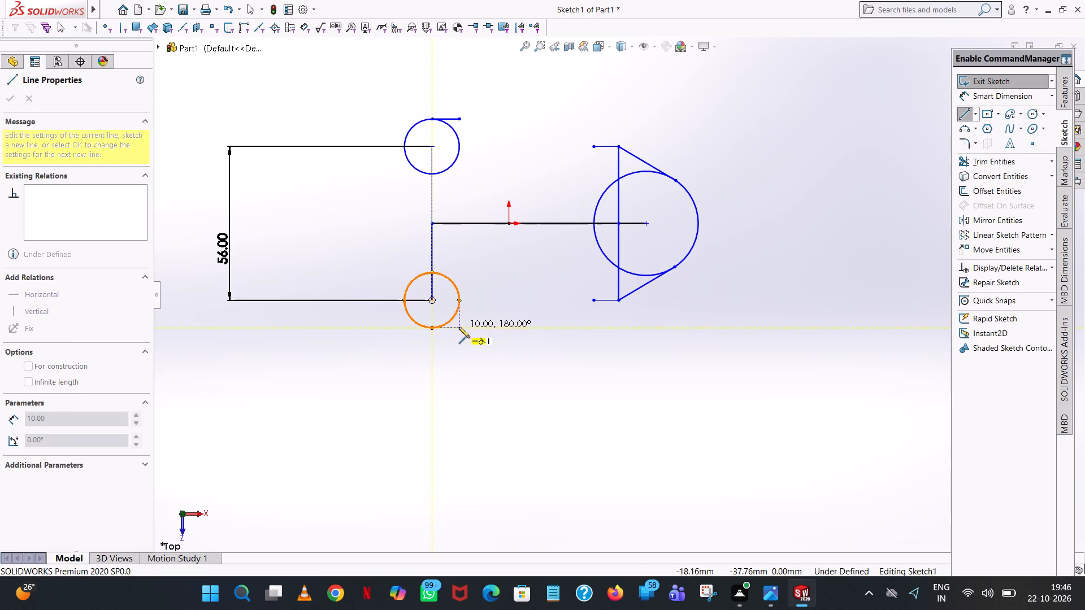
click(459, 327)
right_click(459, 327)
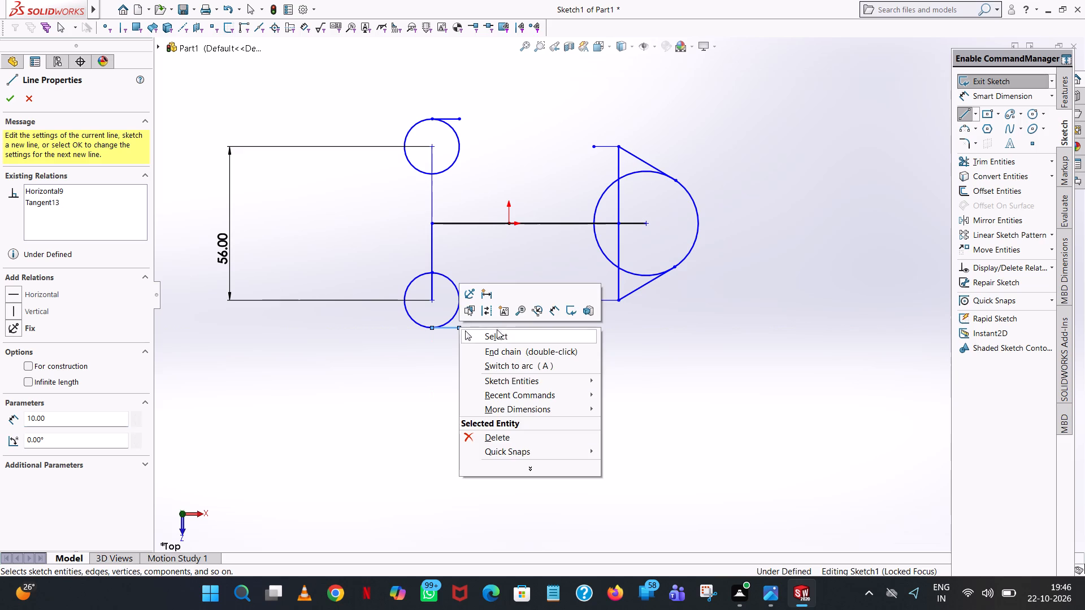
click(500, 334)
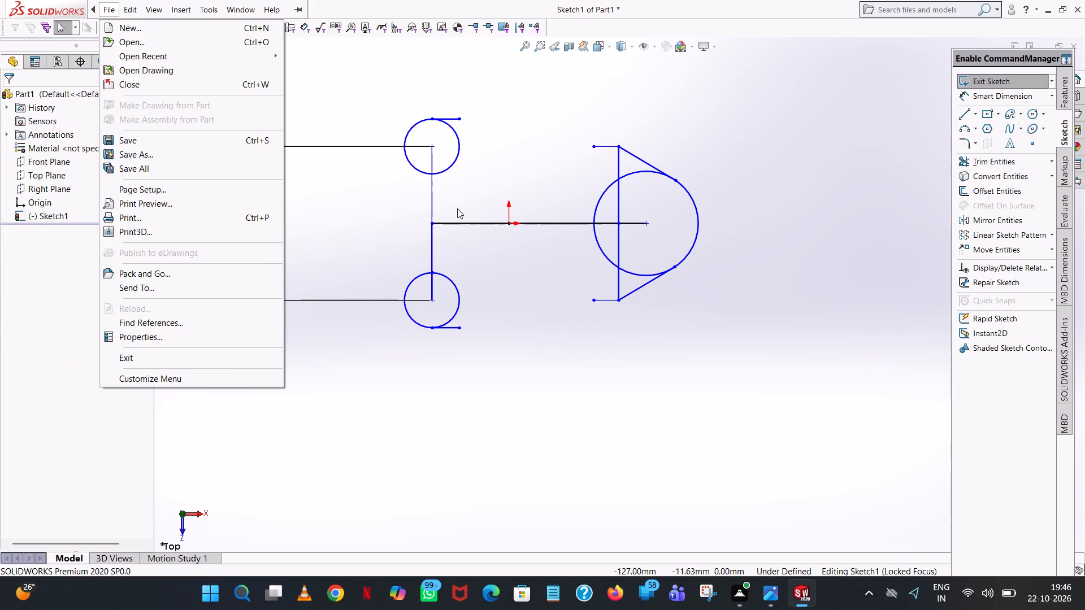
click(454, 326)
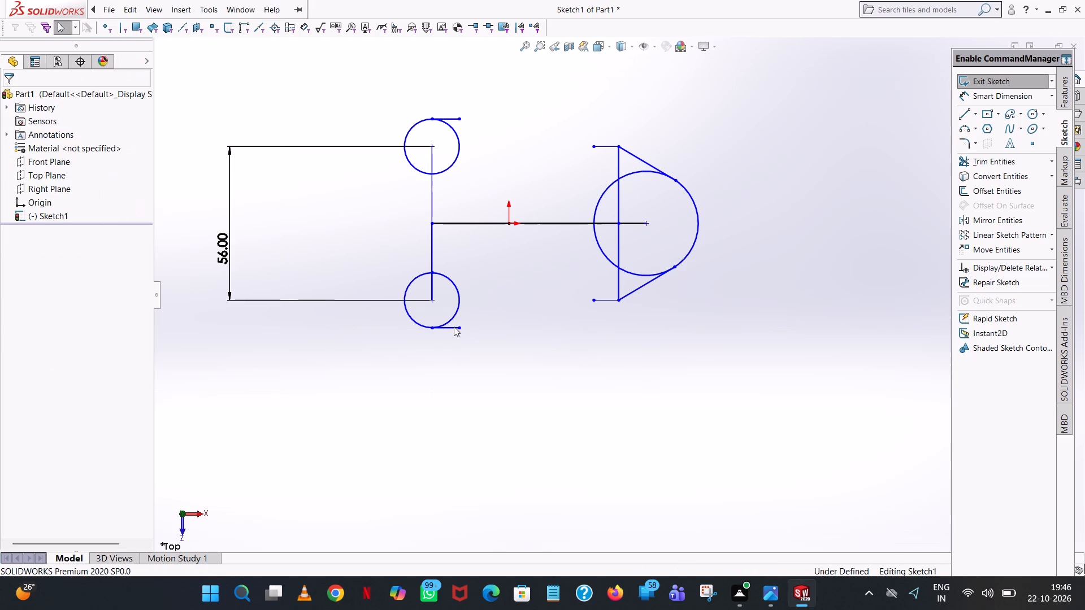
click(549, 123)
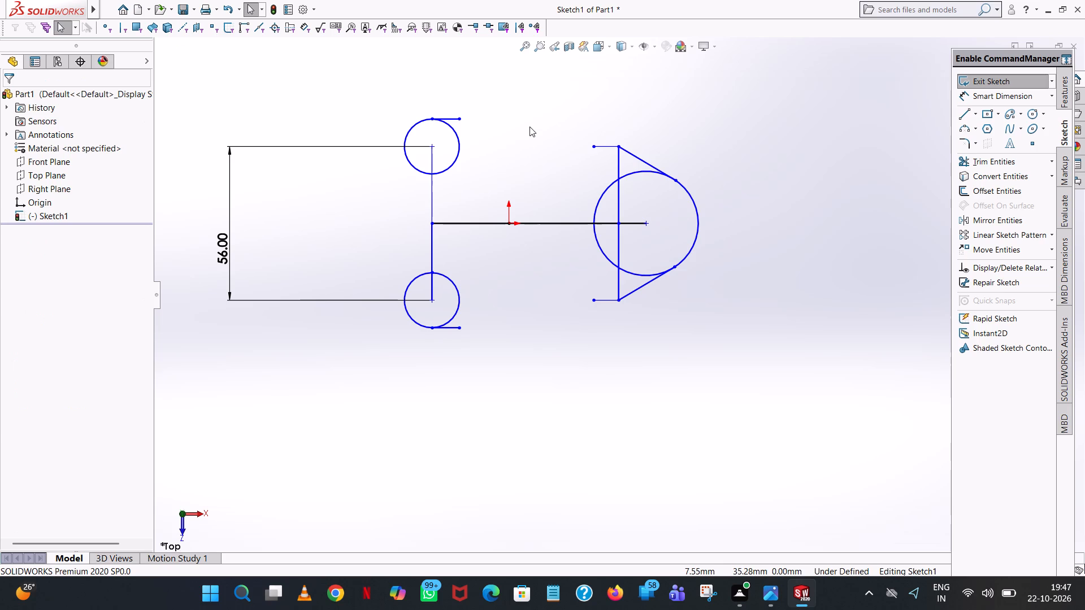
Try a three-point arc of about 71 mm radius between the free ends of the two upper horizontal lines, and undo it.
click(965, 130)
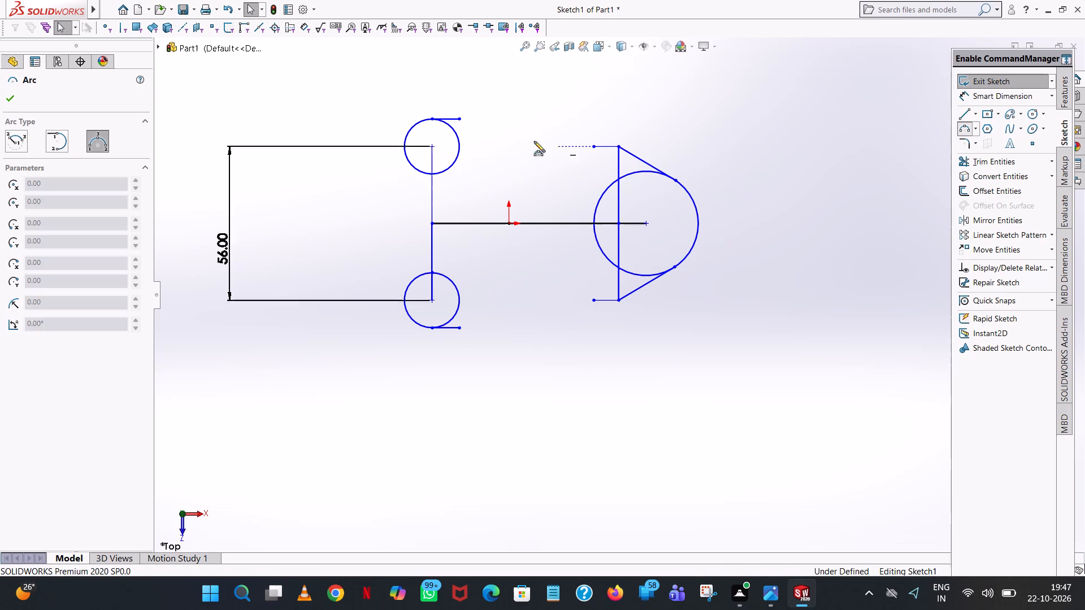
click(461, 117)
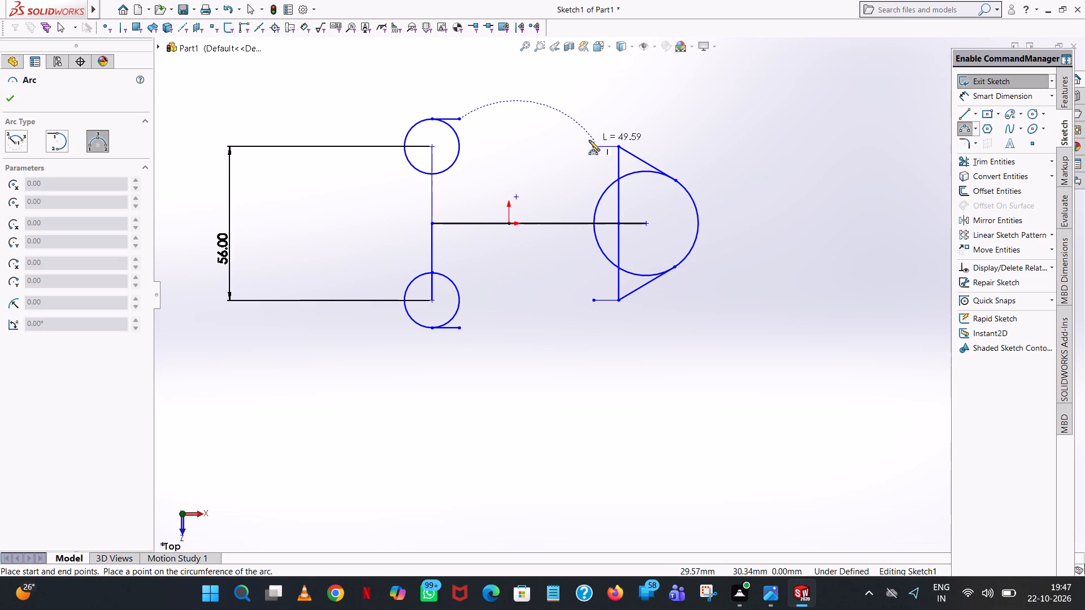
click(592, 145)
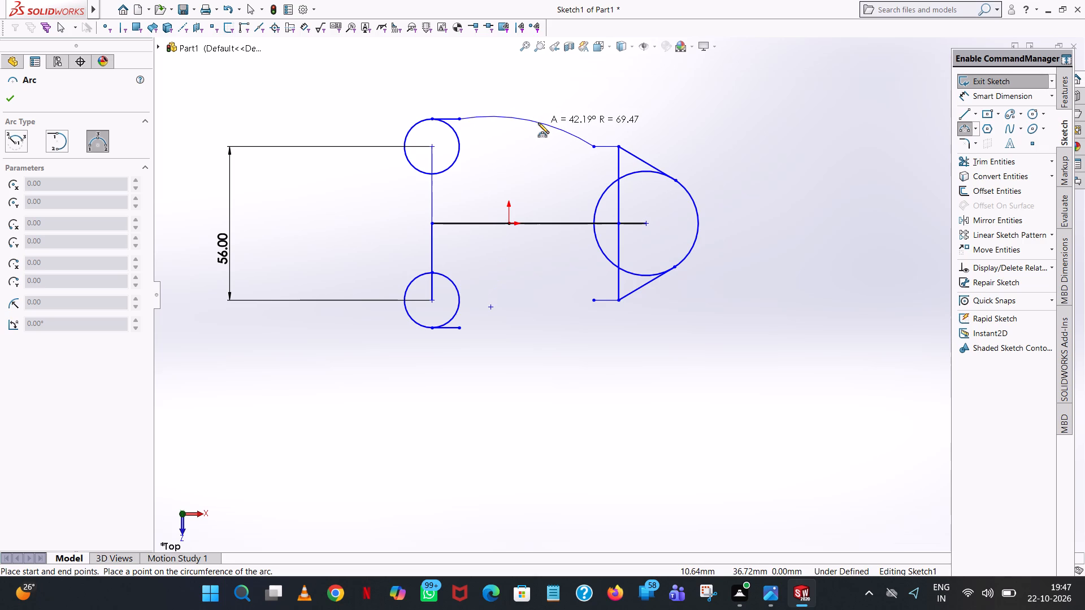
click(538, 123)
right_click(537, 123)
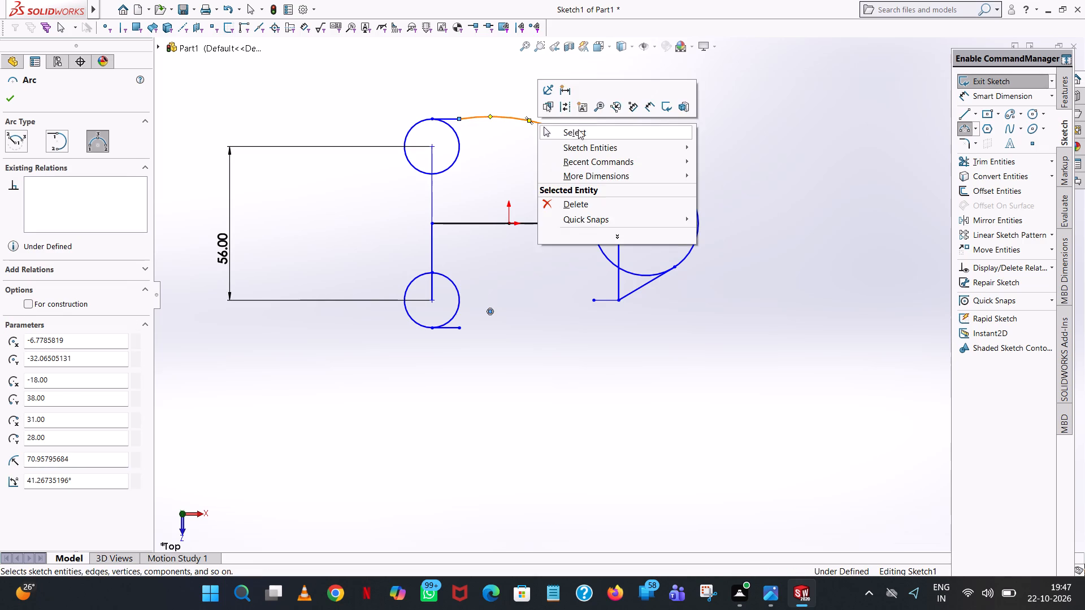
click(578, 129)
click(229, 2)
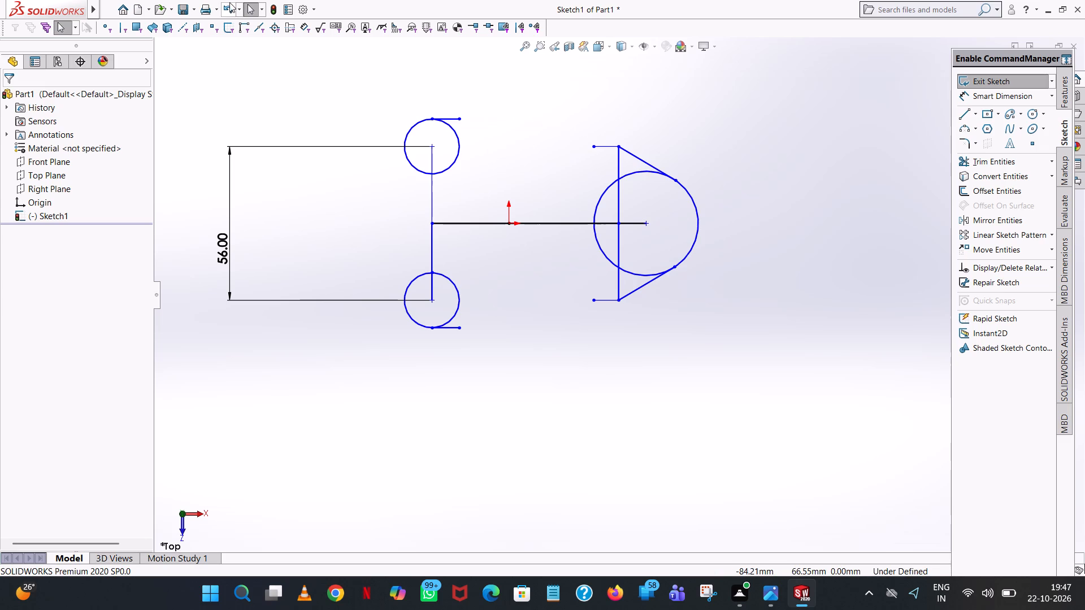
Sketch a vertical tangent line about 10 mm long downward from the upper small circle's outer side, away from the large circle.
click(960, 112)
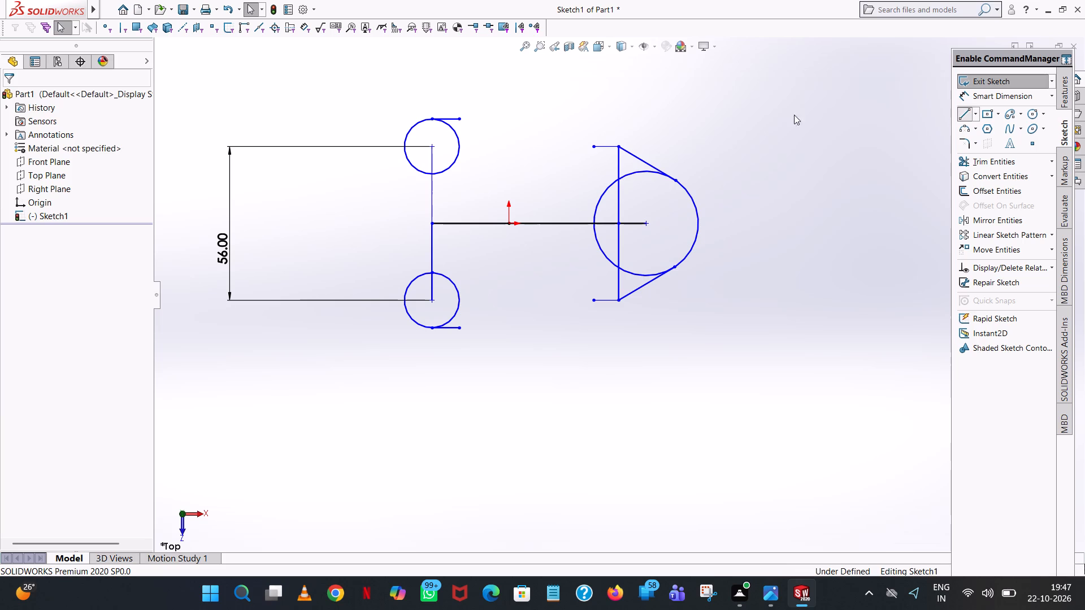
click(404, 145)
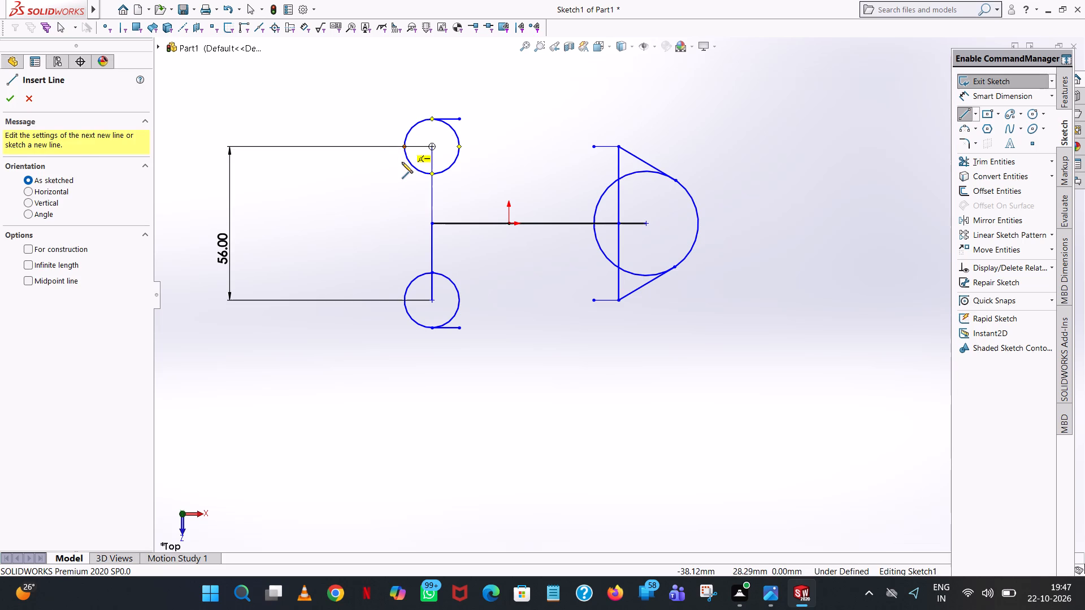
click(402, 173)
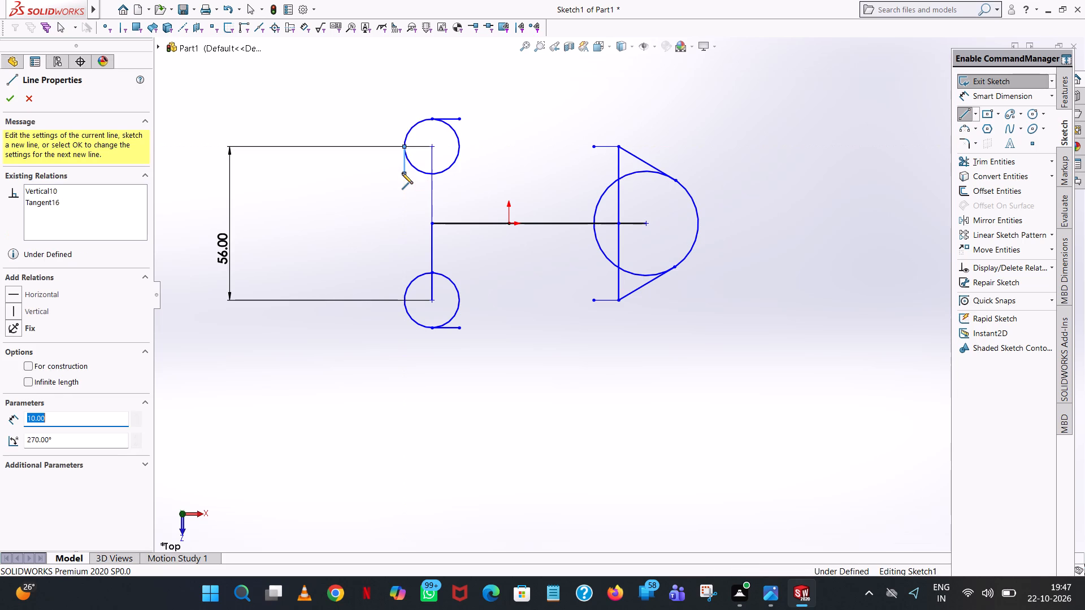
right_click(402, 173)
click(431, 180)
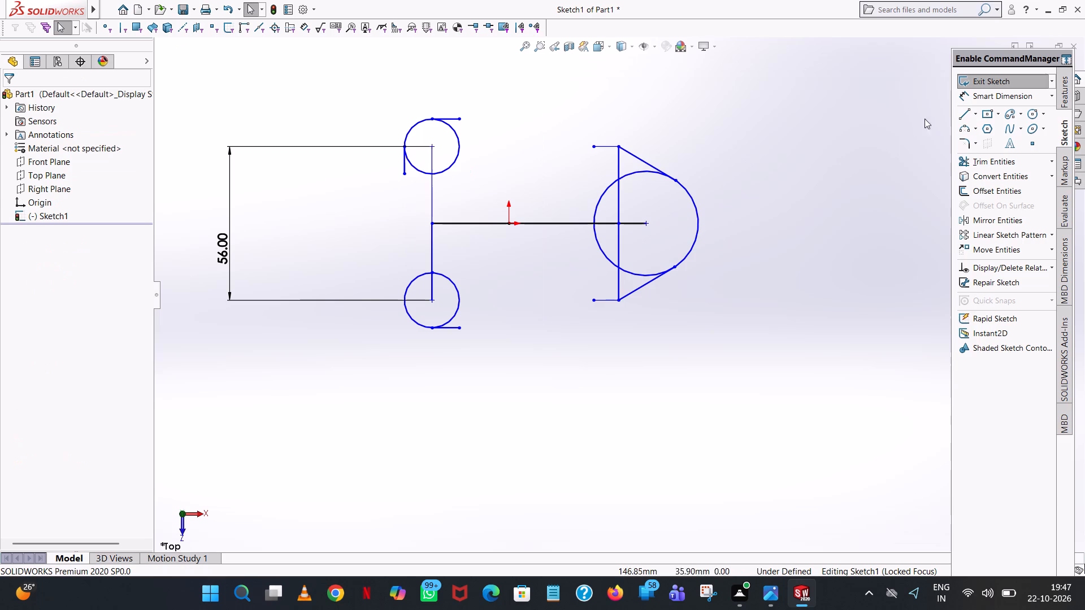
Sketch a vertical tangent line about 10 mm long upward from the lower small circle's outer side, away from the large circle.
click(960, 117)
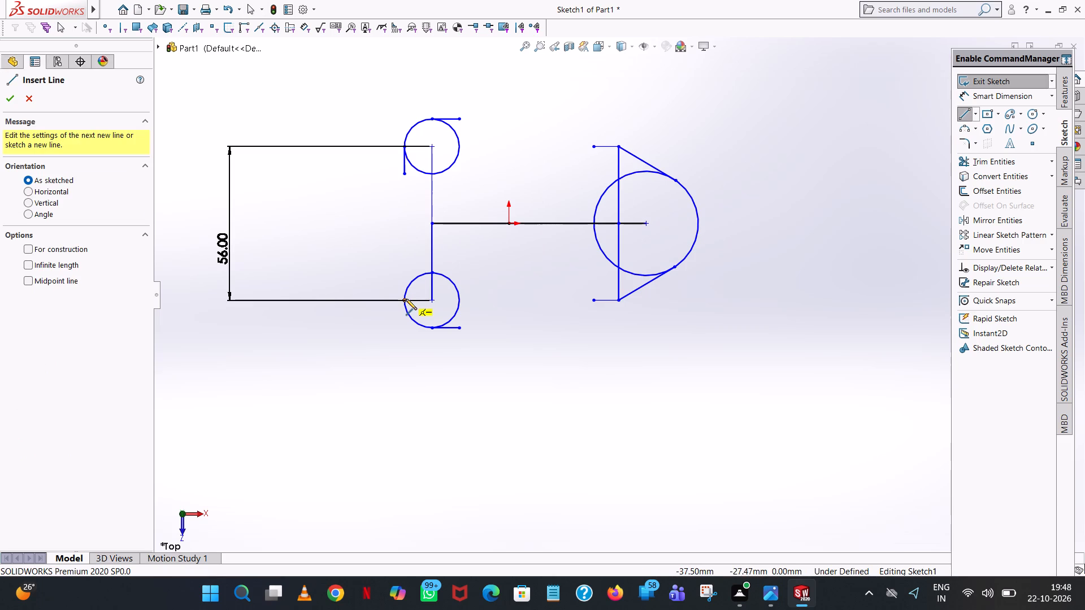
click(403, 299)
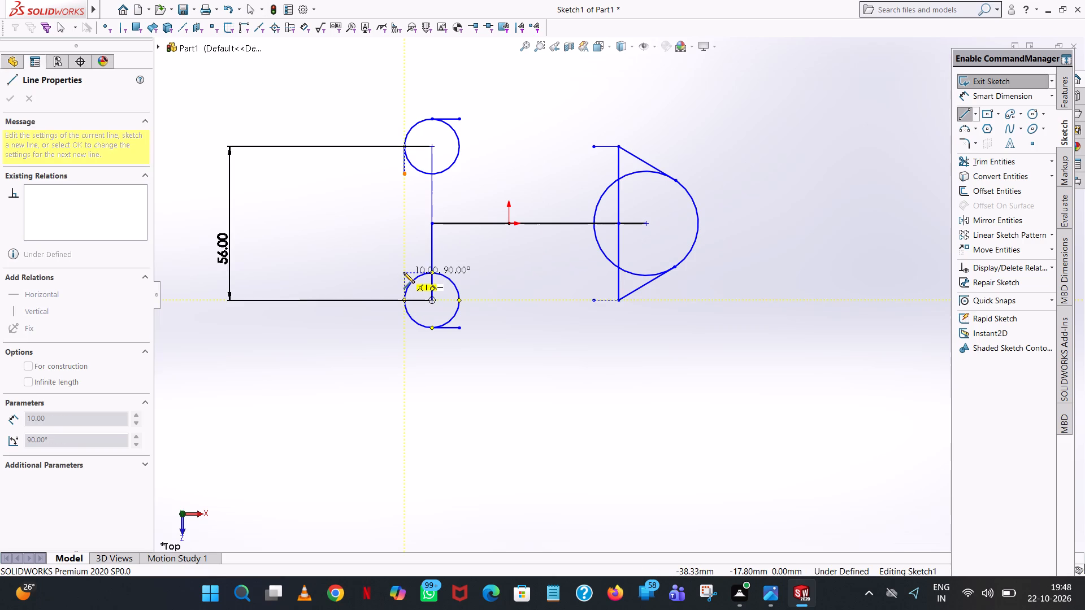
click(403, 272)
right_click(403, 272)
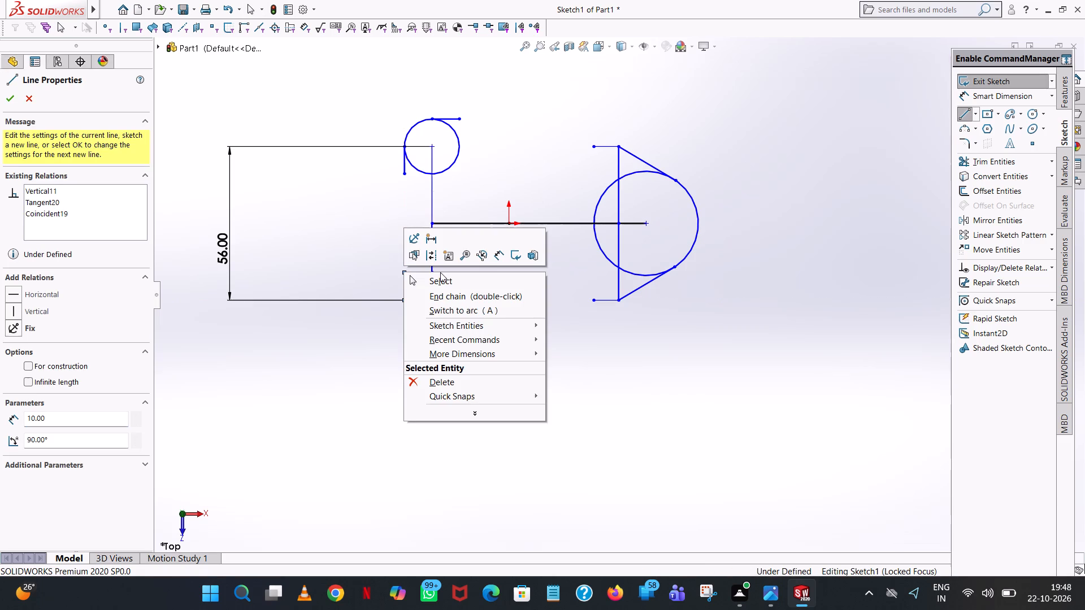
click(439, 277)
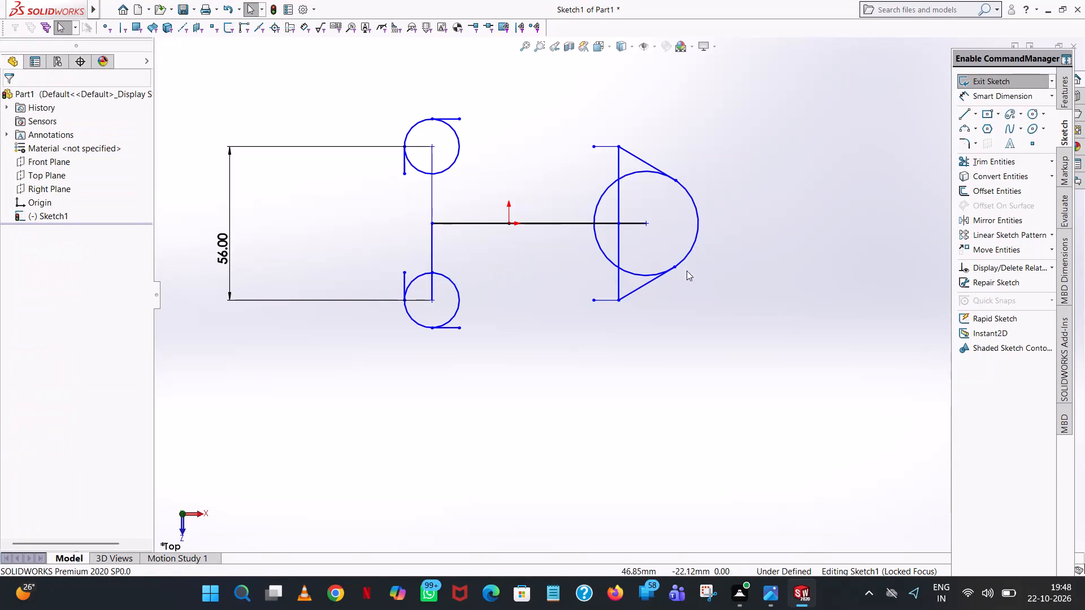
Trim both small circles so only the outer quarter arcs joining their horizontal and vertical tangent lines remain.
click(1001, 165)
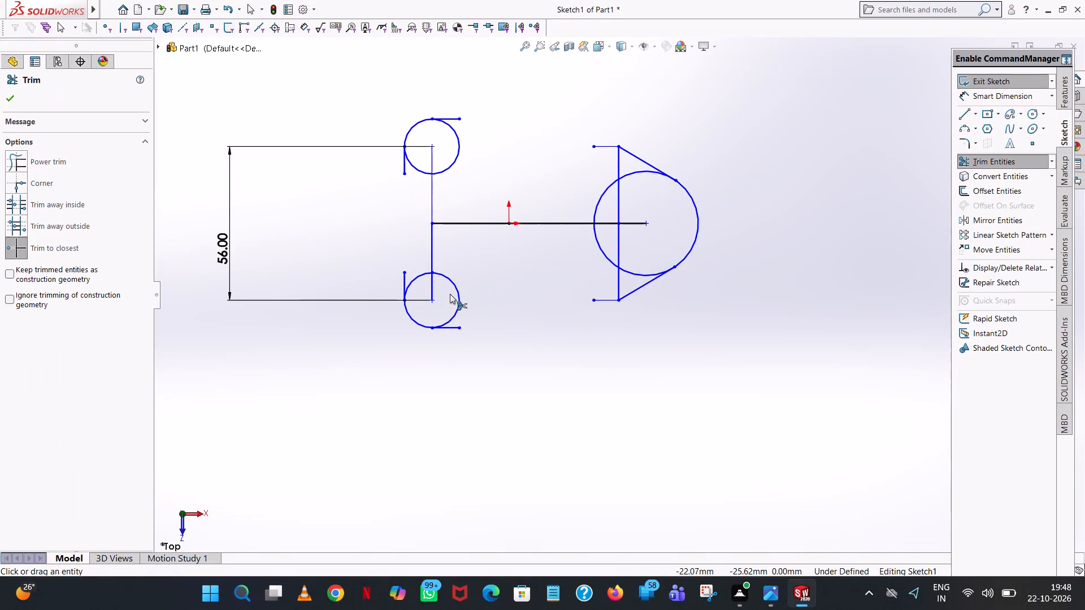
click(459, 287)
click(415, 278)
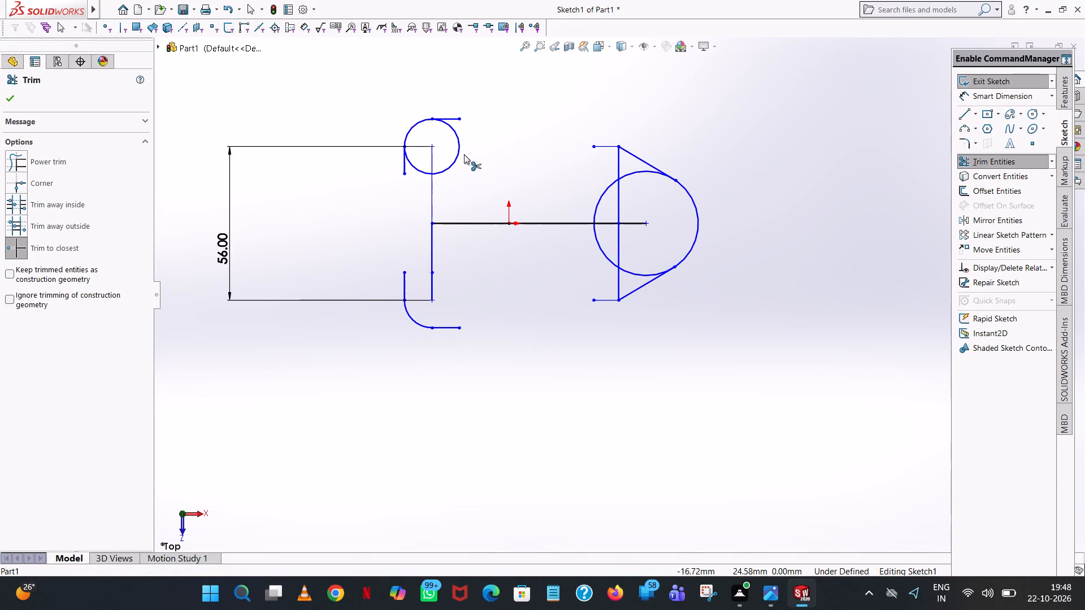
click(460, 154)
click(414, 167)
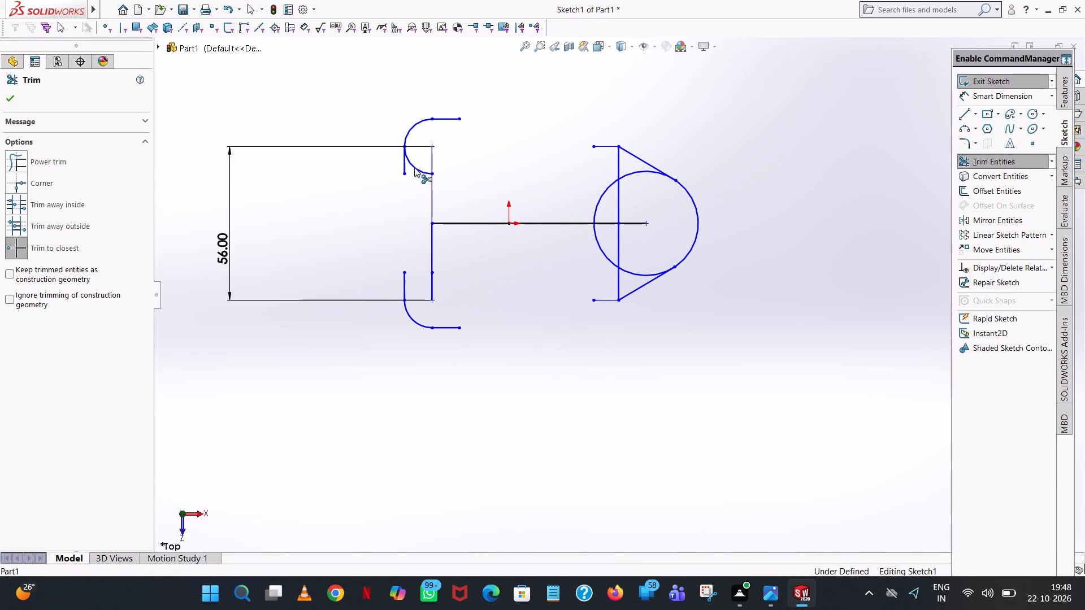
Finish trimming and dimension the radius of the upper small quarter arc, placing the value outside the profile.
click(6, 99)
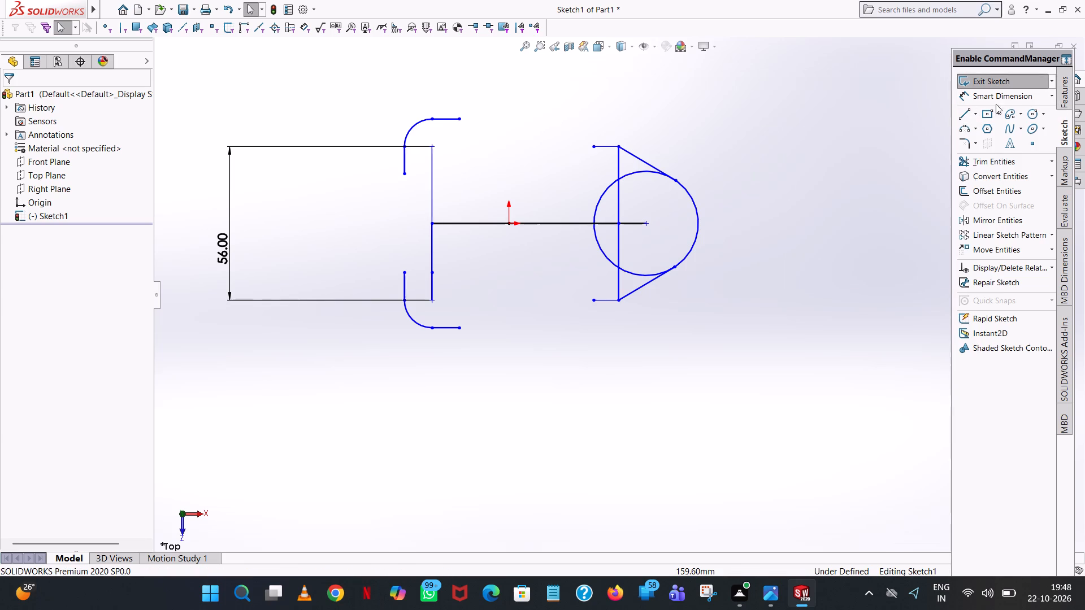
click(1014, 95)
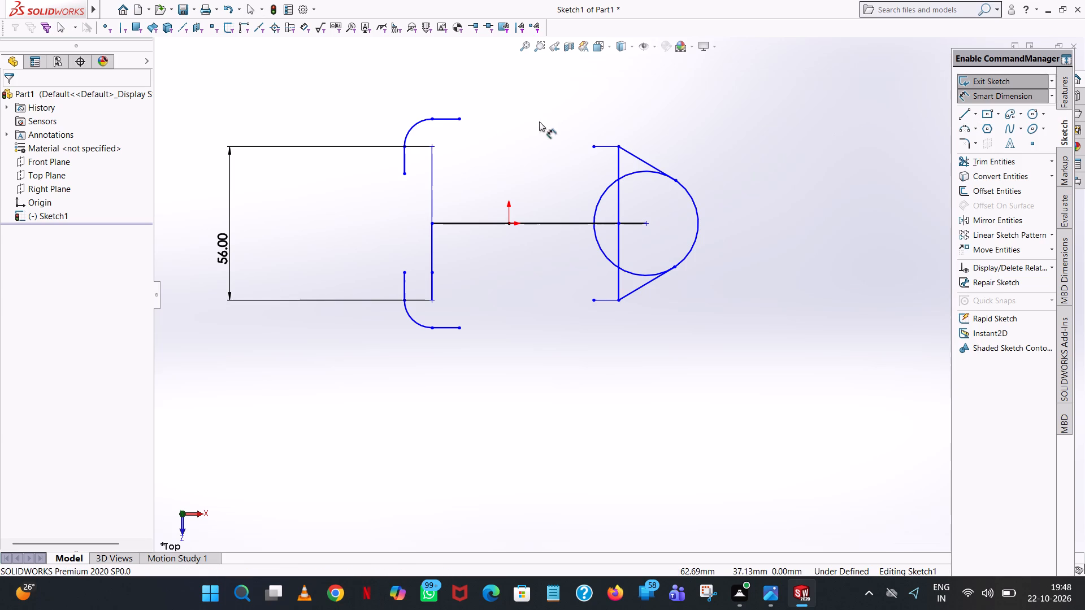
click(422, 123)
click(357, 93)
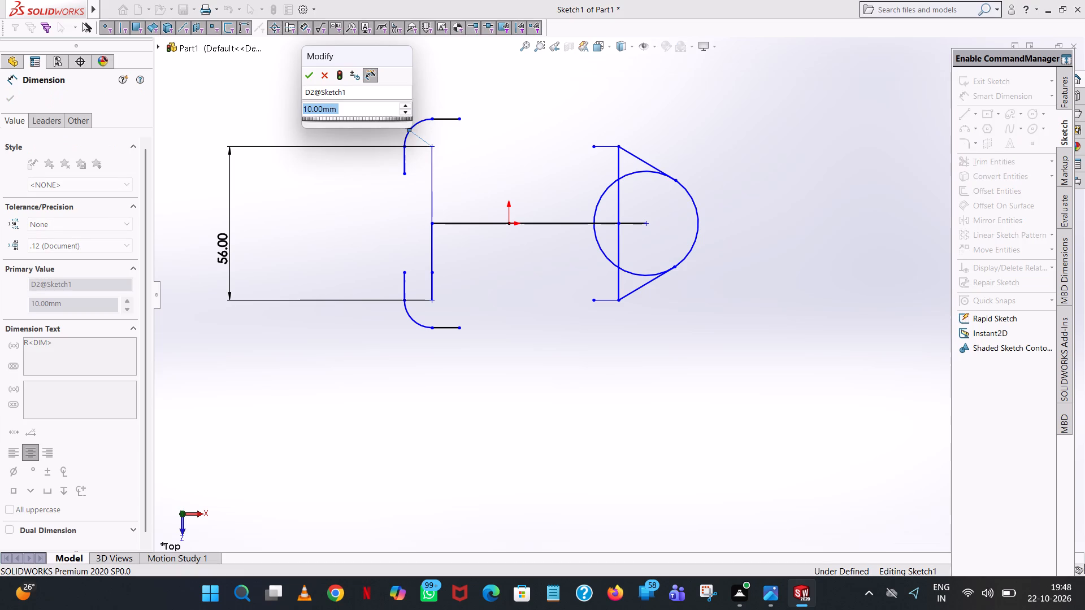
click(310, 75)
click(268, 95)
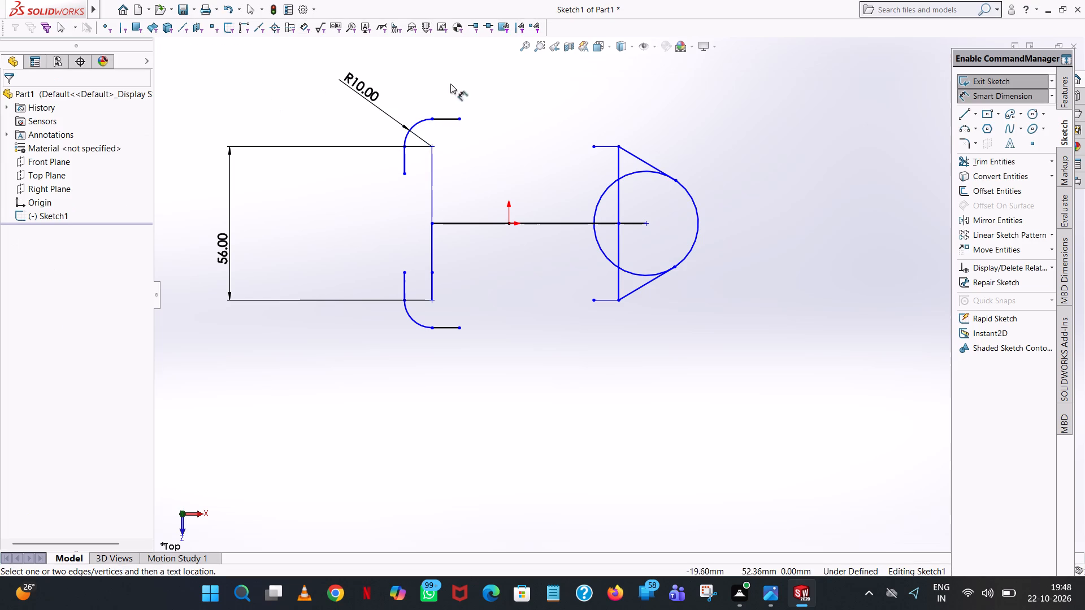
Dimension the horizontal distance from the upper small arc's centre to the origin, placing the value above the profile.
click(432, 144)
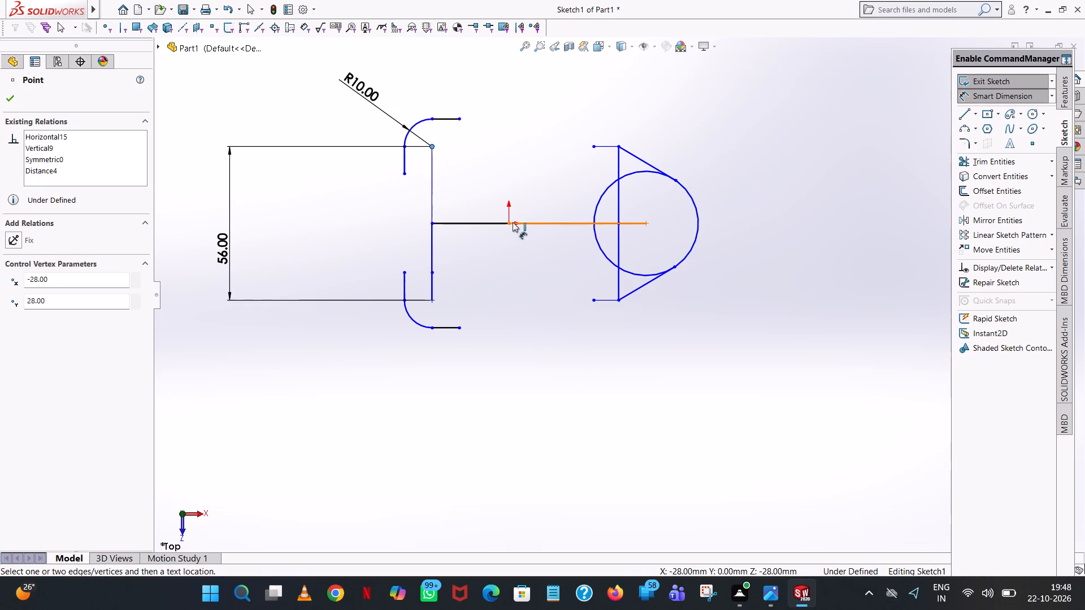
click(510, 221)
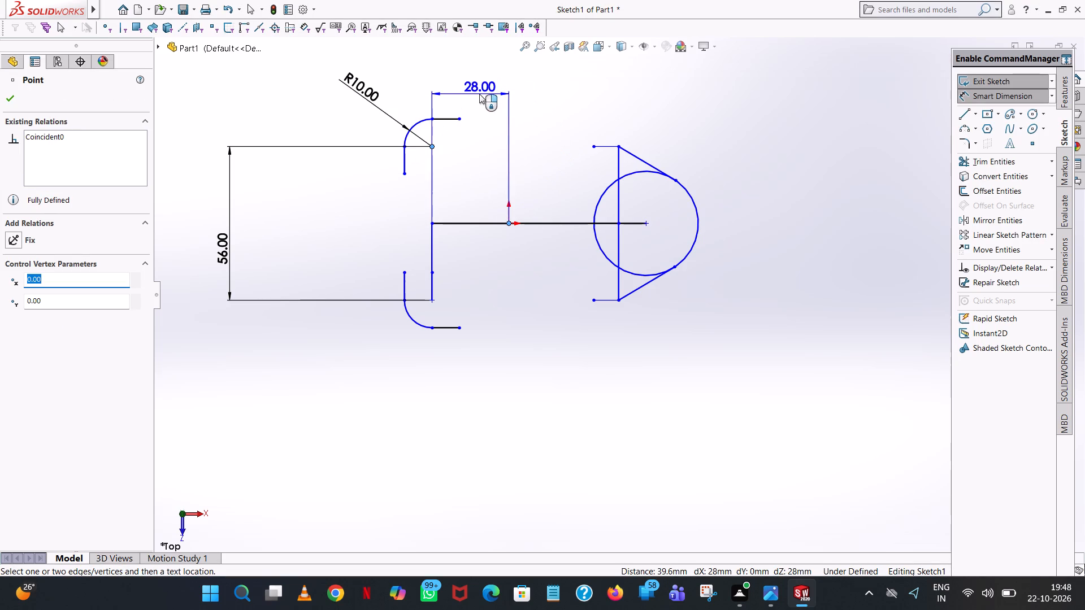
click(472, 83)
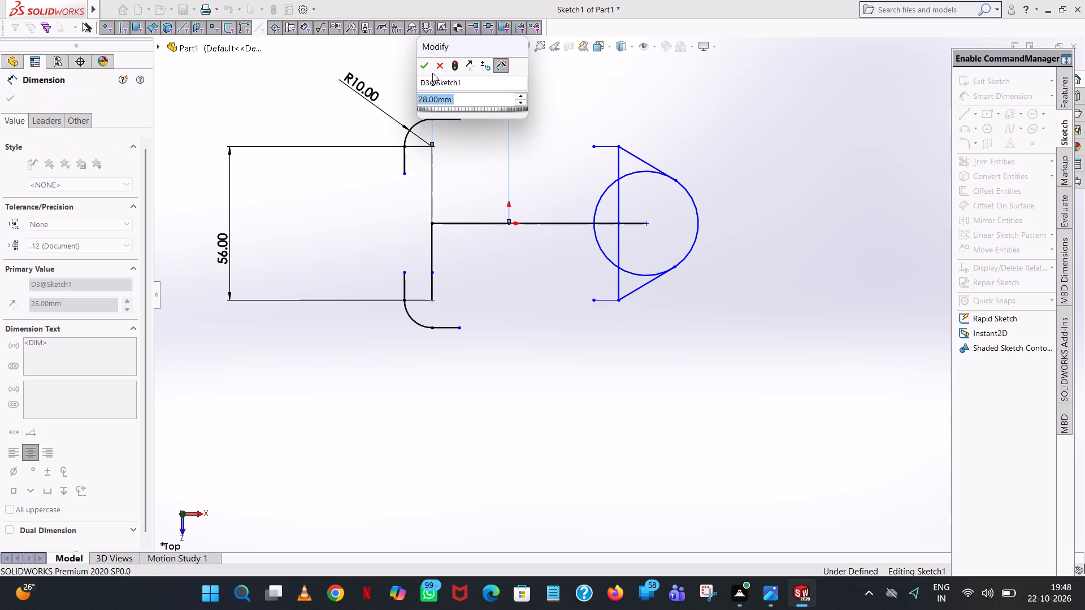
click(425, 66)
click(313, 96)
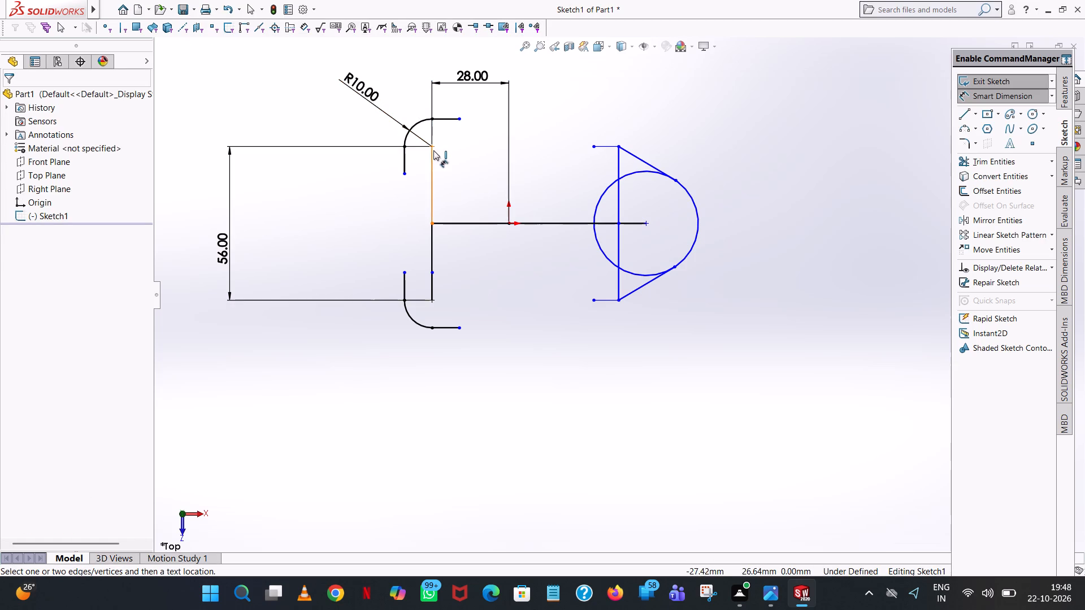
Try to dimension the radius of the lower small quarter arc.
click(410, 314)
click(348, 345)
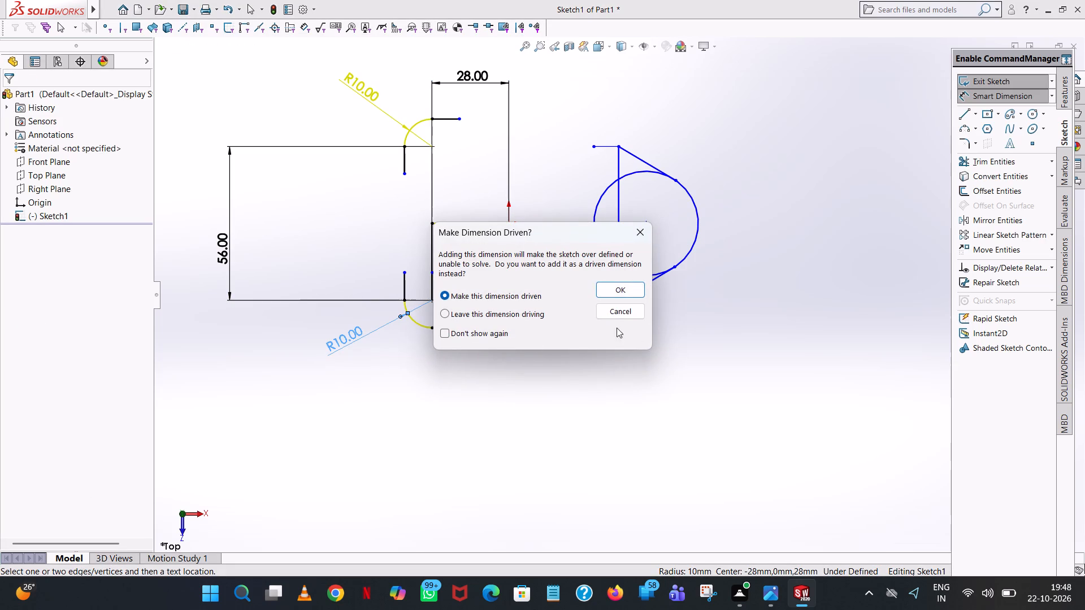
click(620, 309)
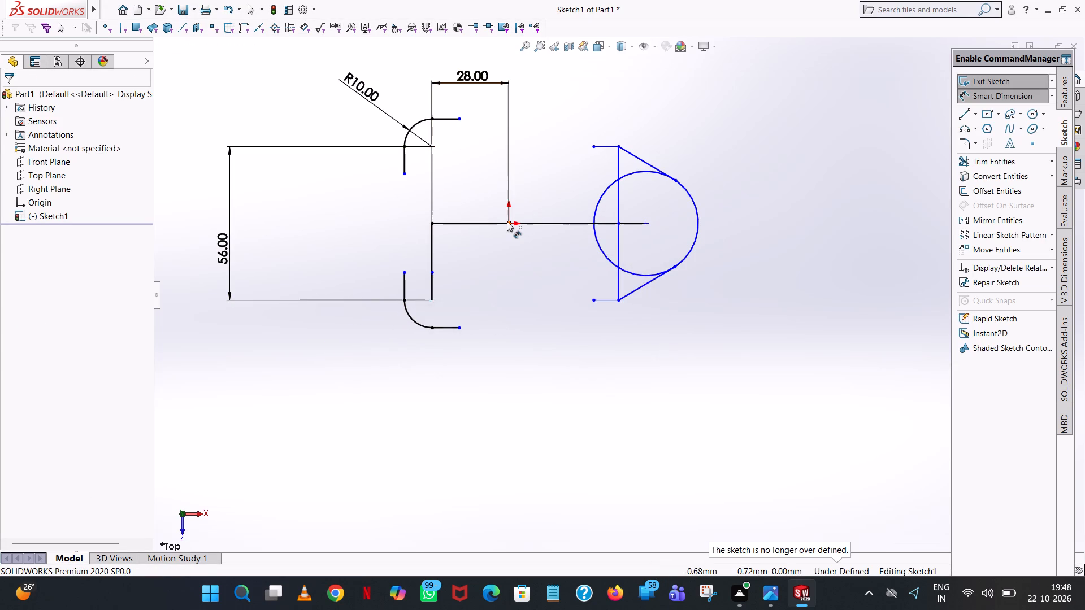
Dimension the horizontal distance from the origin to the large circle's centre, placing the value below the profile.
click(507, 221)
click(645, 224)
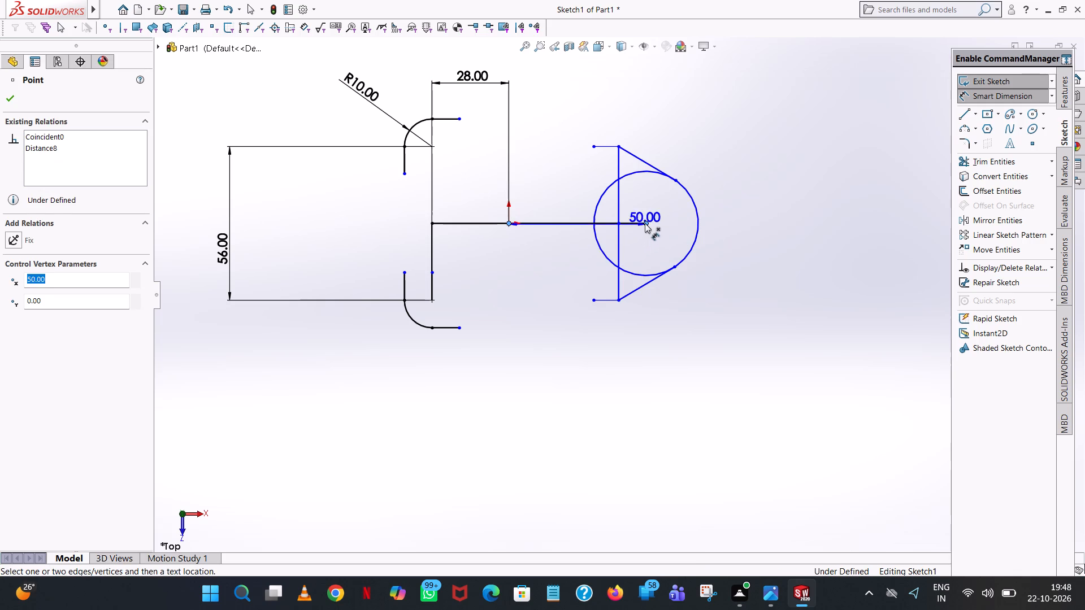
click(649, 354)
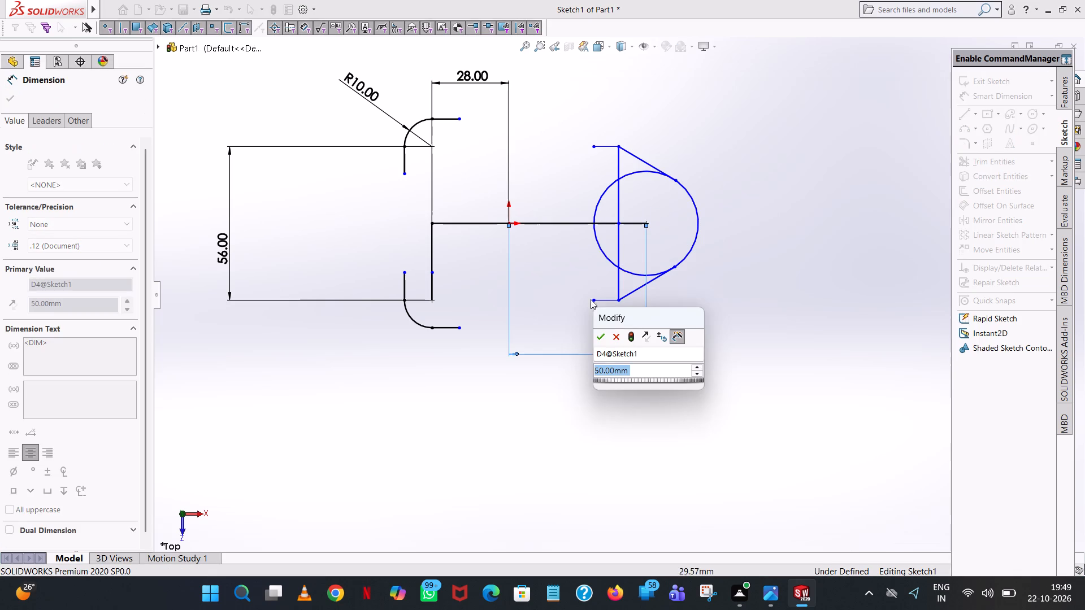
click(600, 338)
click(768, 212)
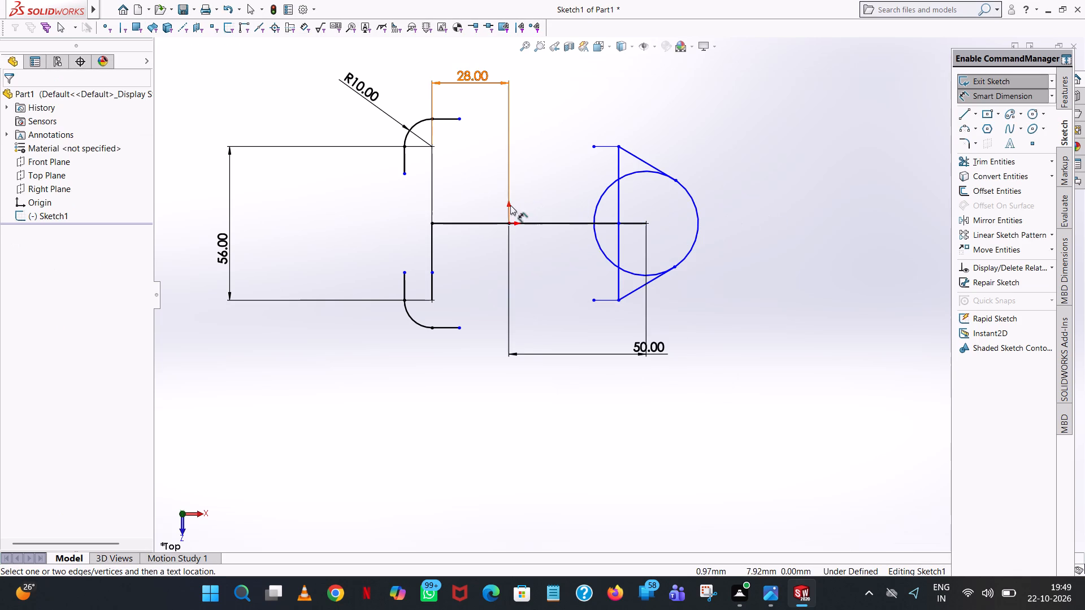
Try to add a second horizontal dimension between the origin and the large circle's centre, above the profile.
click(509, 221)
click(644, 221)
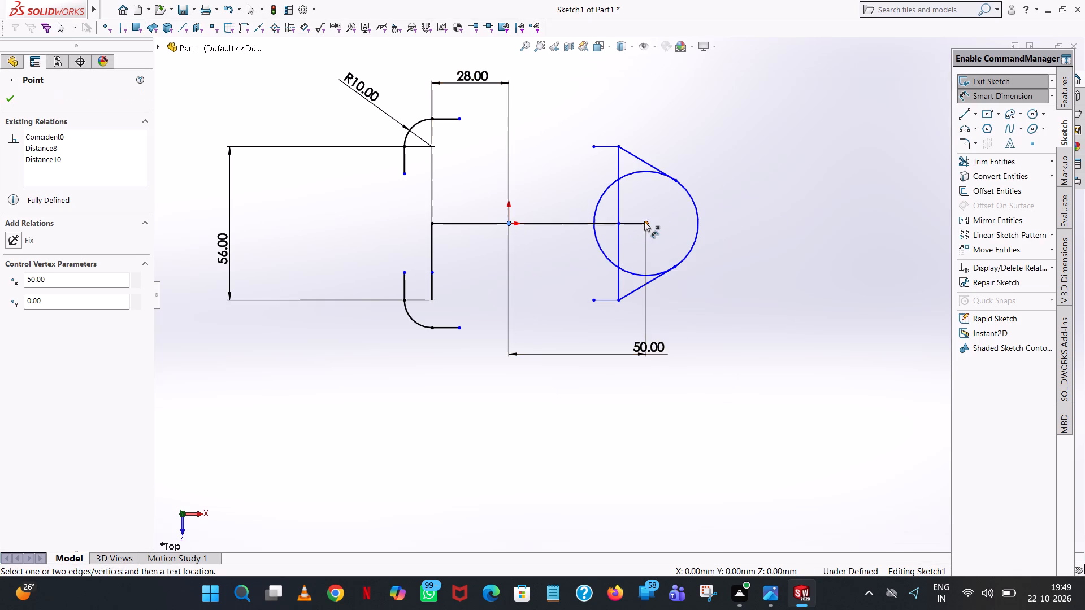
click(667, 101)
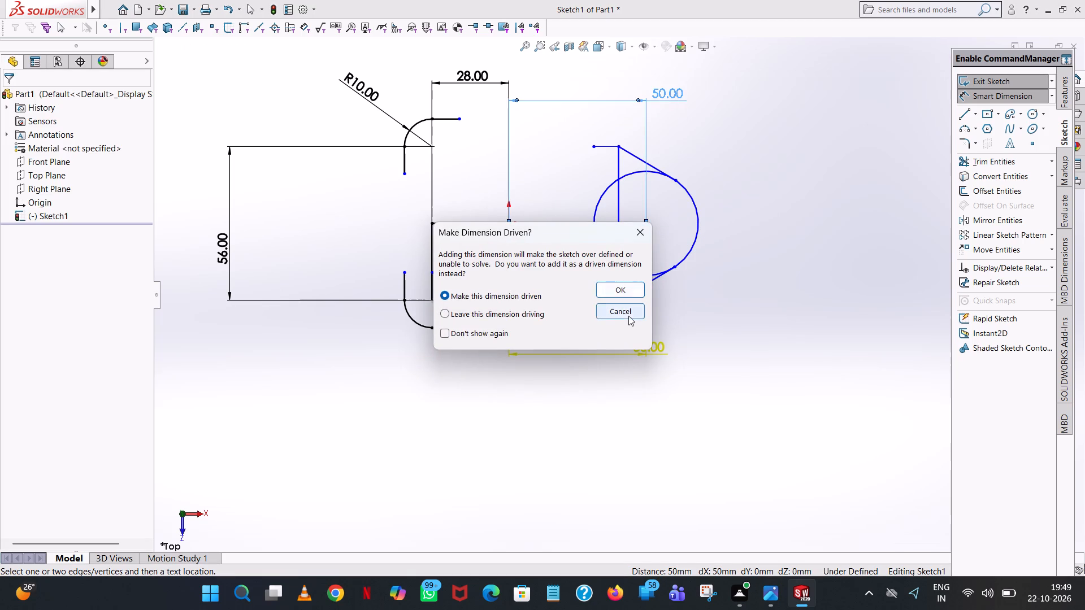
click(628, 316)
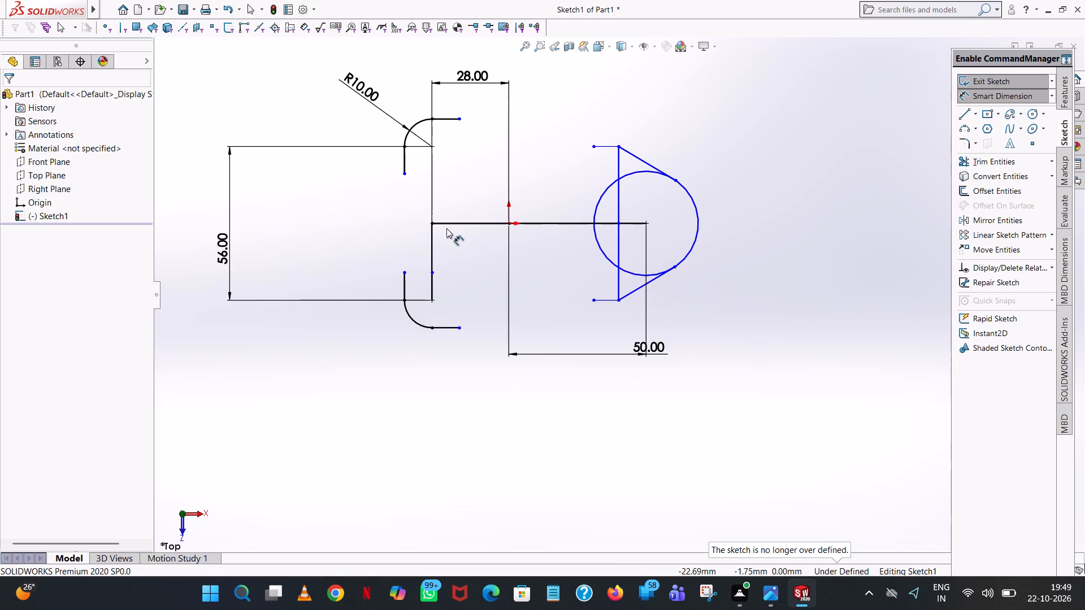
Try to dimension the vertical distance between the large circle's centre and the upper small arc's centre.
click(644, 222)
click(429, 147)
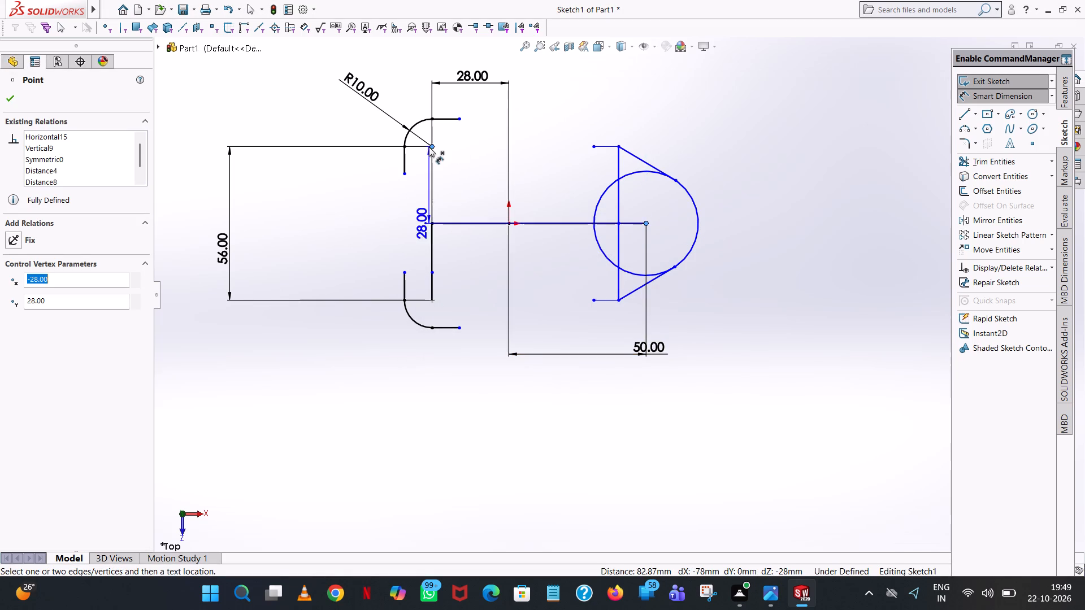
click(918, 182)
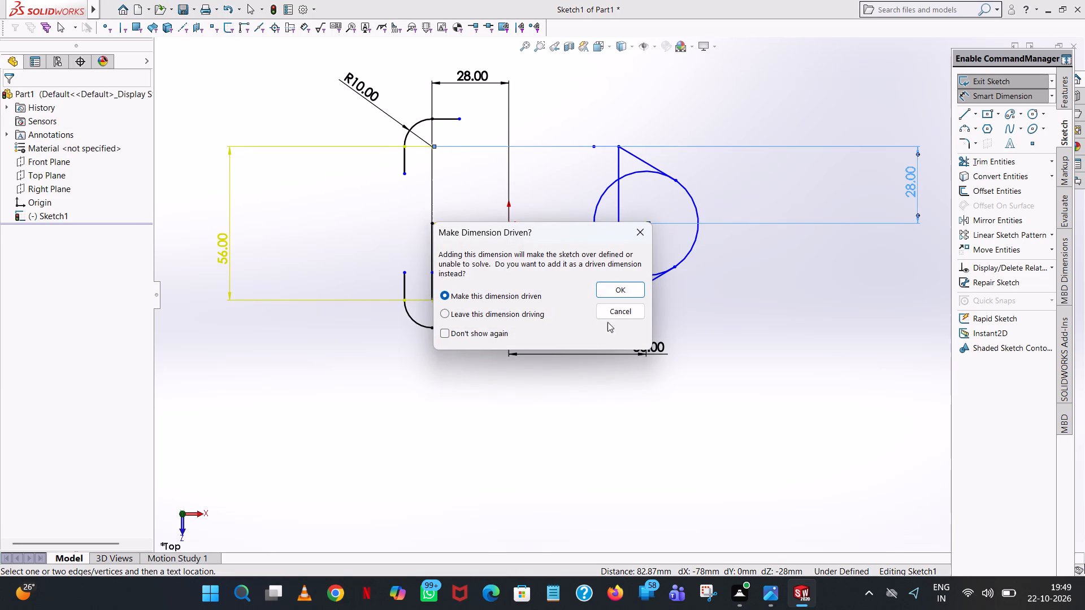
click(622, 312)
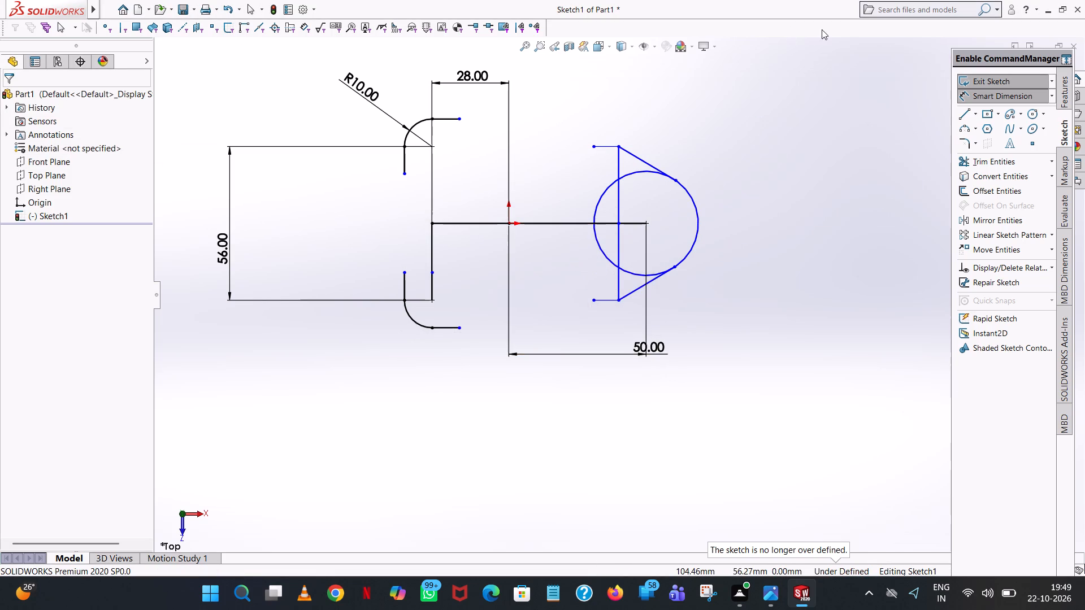
Trim the large circle's inner portion and the vertical line crossing it, keeping the outer arc between the two slanted lines.
click(992, 160)
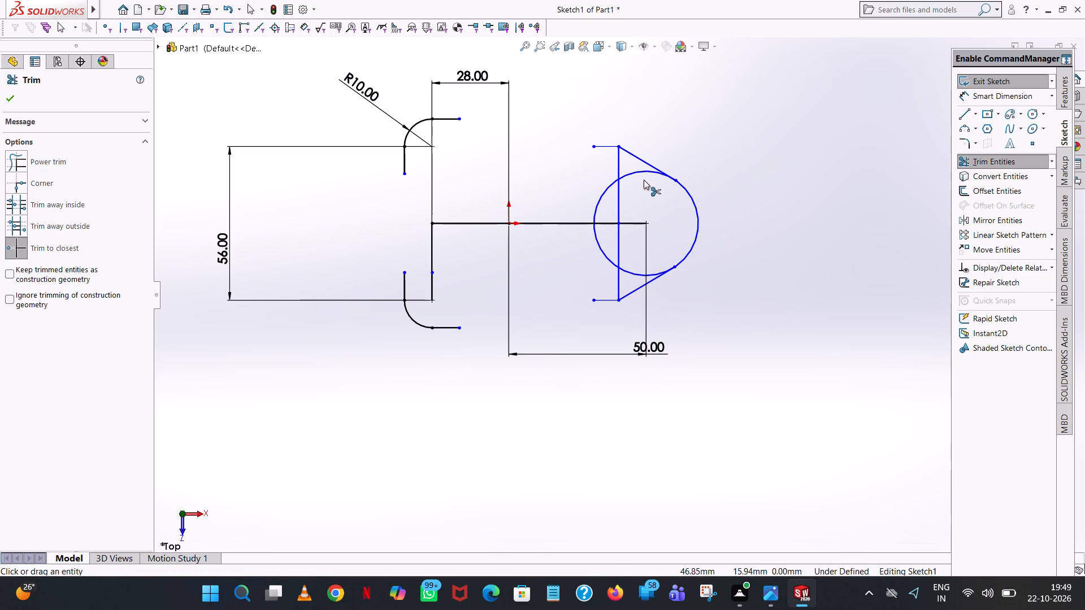
click(646, 172)
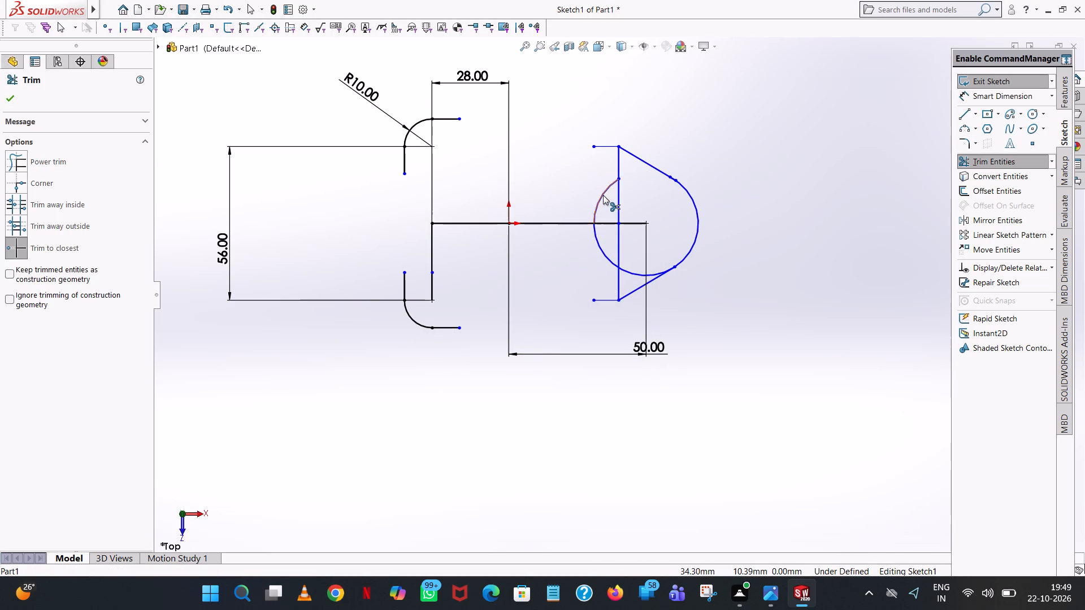
click(603, 194)
click(600, 240)
click(632, 273)
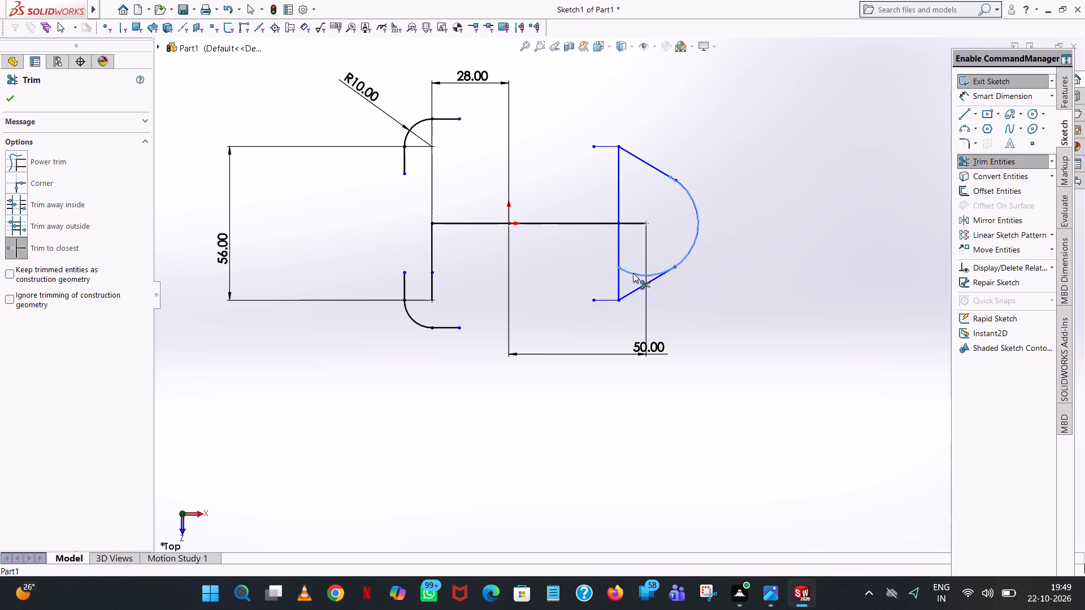
click(622, 232)
click(619, 202)
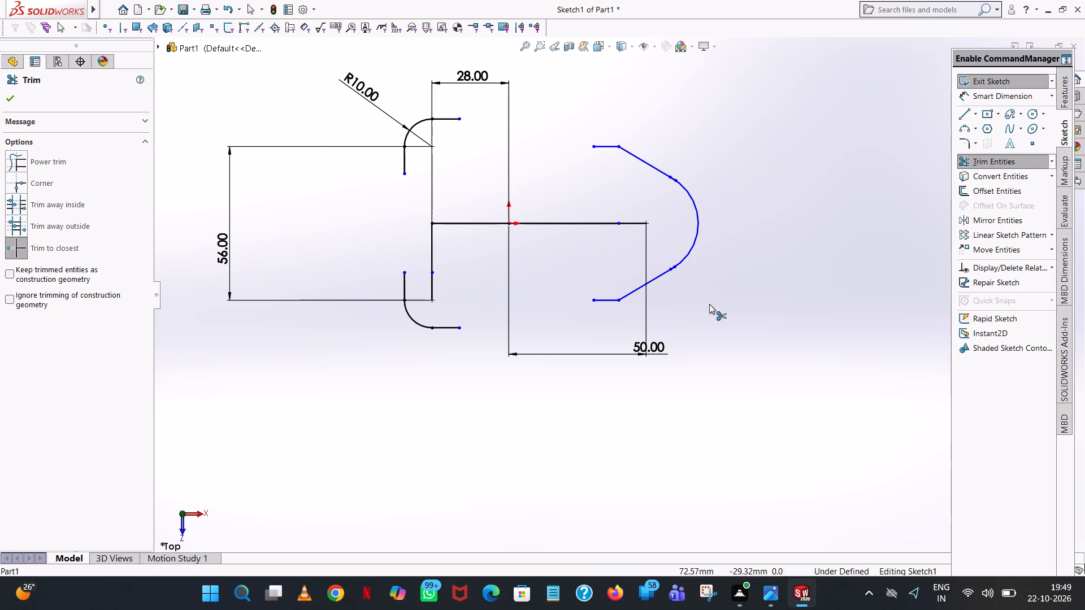
Trim the two tiny leftover arc slivers where the large arc meets the lower and upper slanted lines.
scroll(683, 275, down, 11)
scroll(593, 259, down, 12)
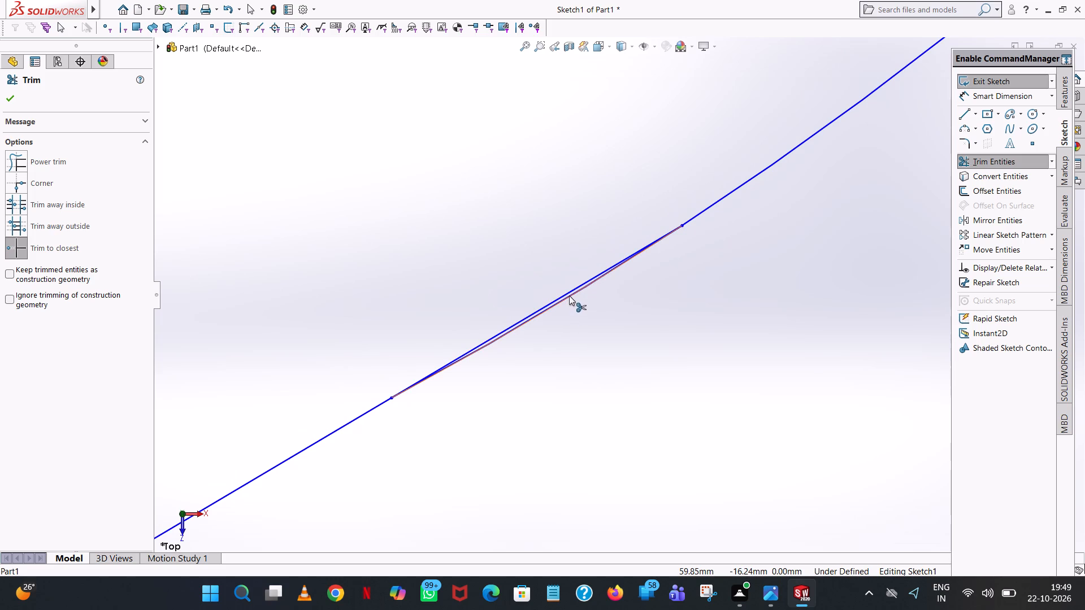
click(568, 298)
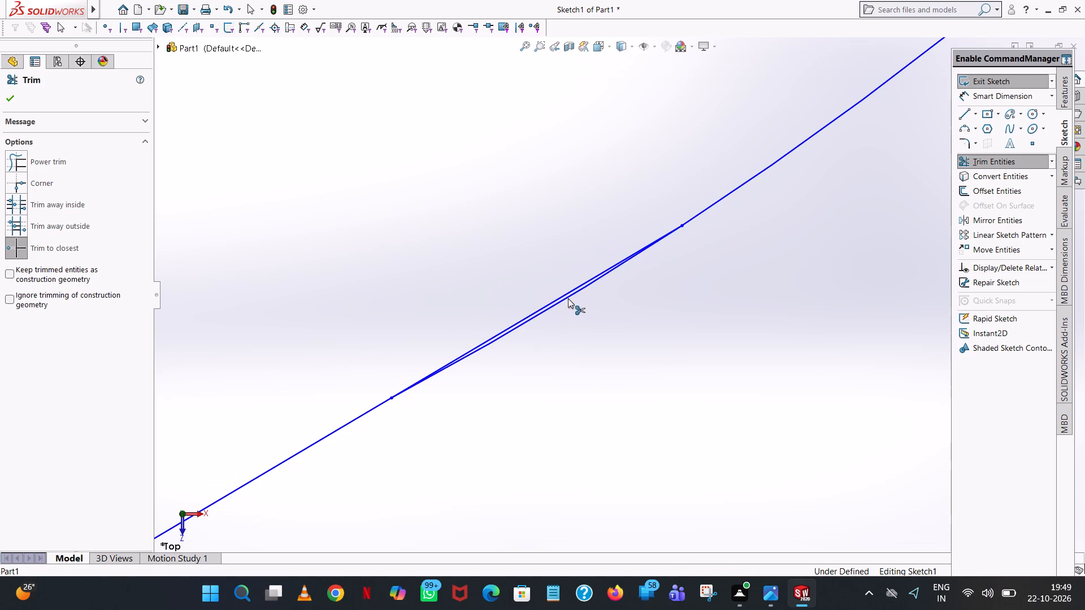
scroll(570, 298, up, 20)
scroll(570, 298, up, 7)
scroll(606, 176, down, 8)
scroll(651, 237, down, 8)
scroll(604, 231, down, 6)
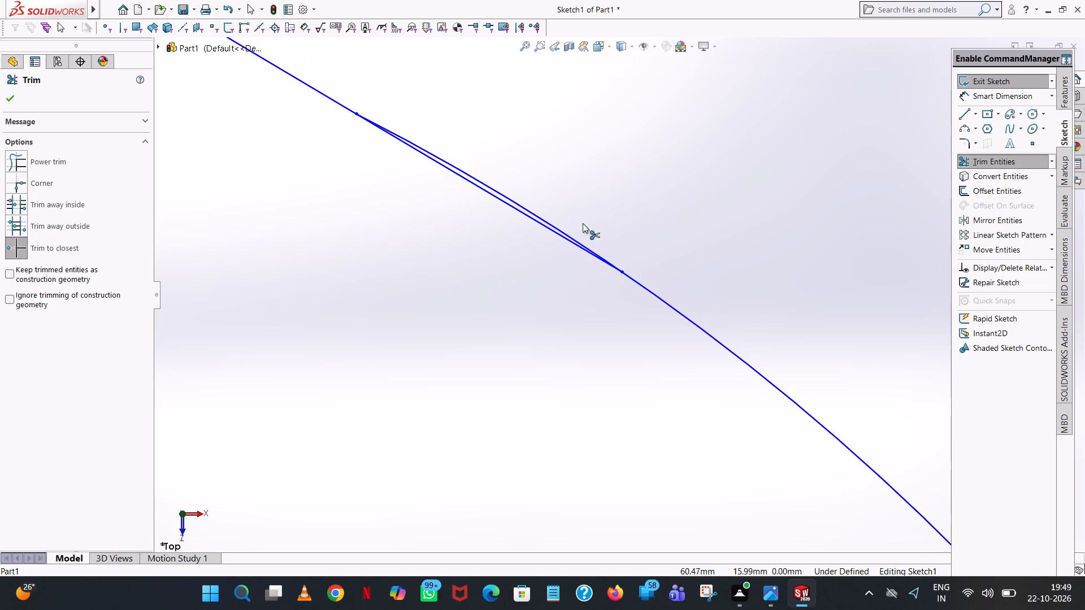
click(547, 224)
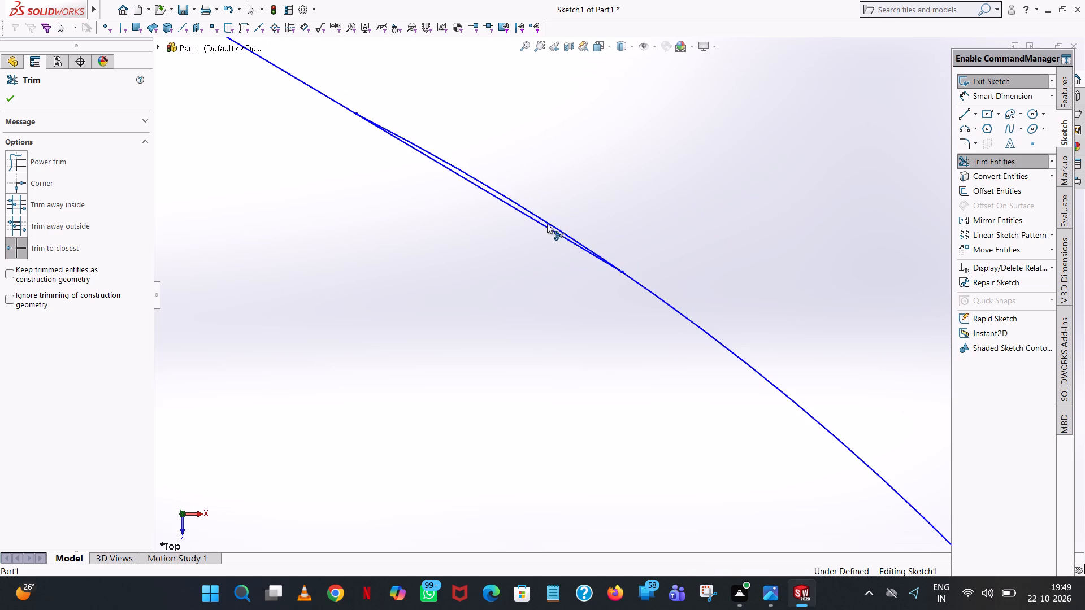
scroll(547, 224, up, 19)
scroll(596, 348, up, 4)
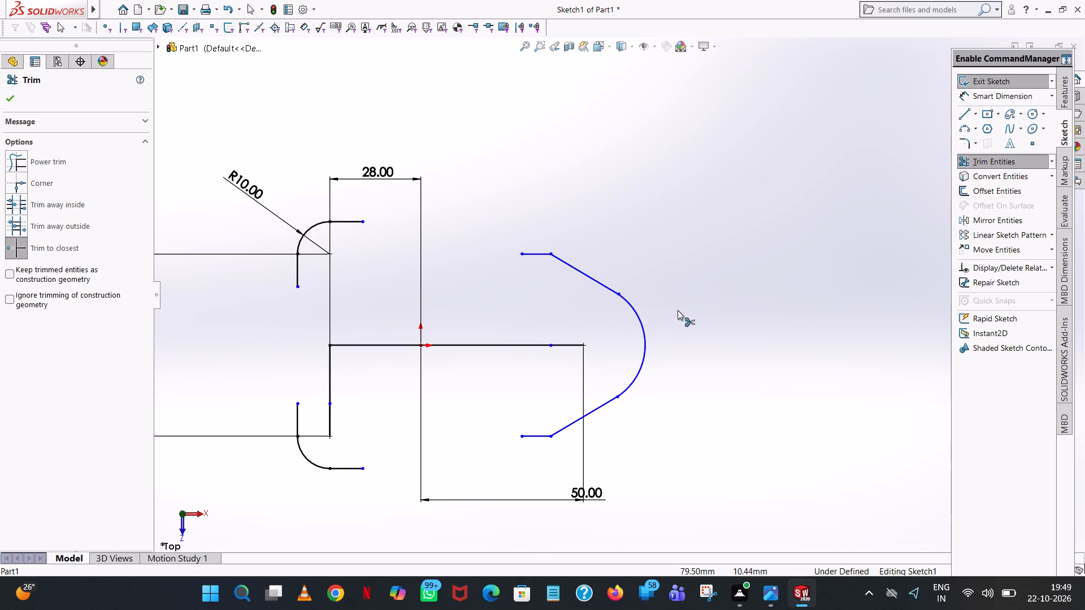
Dimension the radius of the large outer arc, placing the value outside the profile.
click(1004, 99)
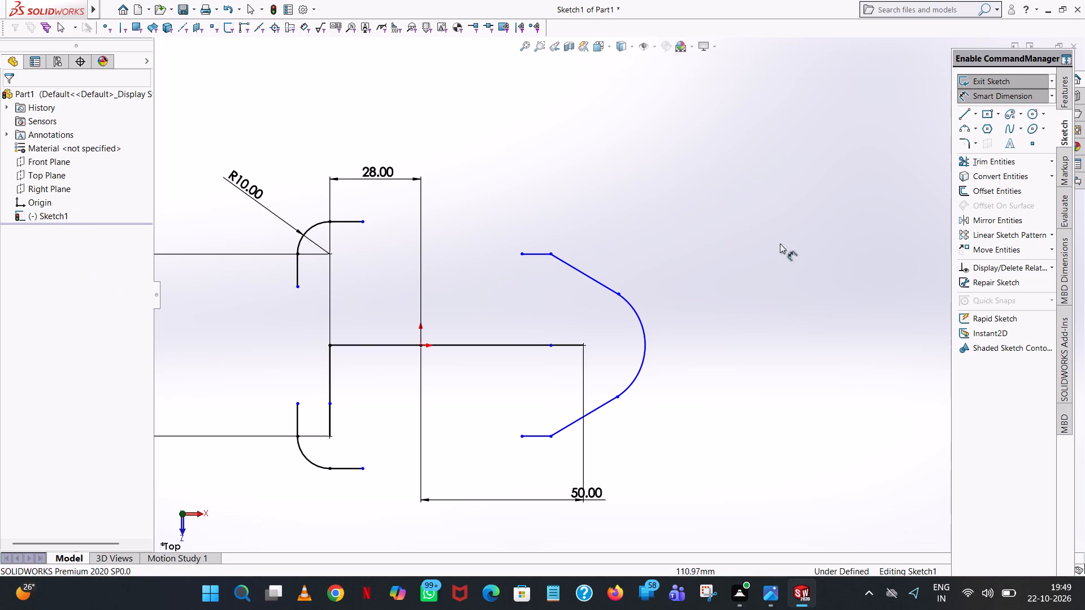
click(648, 339)
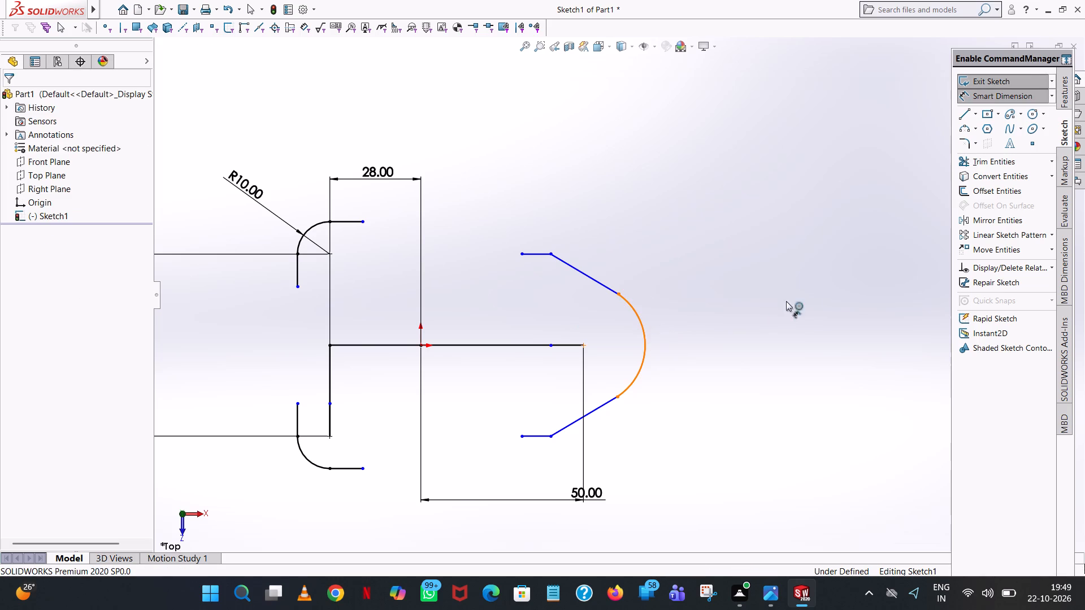
click(802, 294)
click(759, 272)
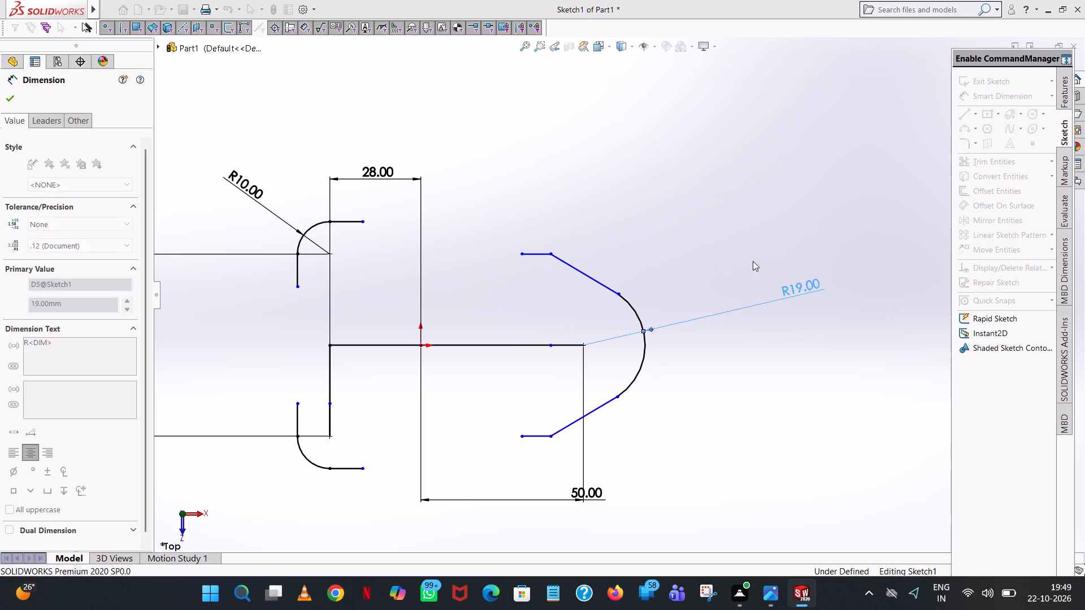
click(750, 194)
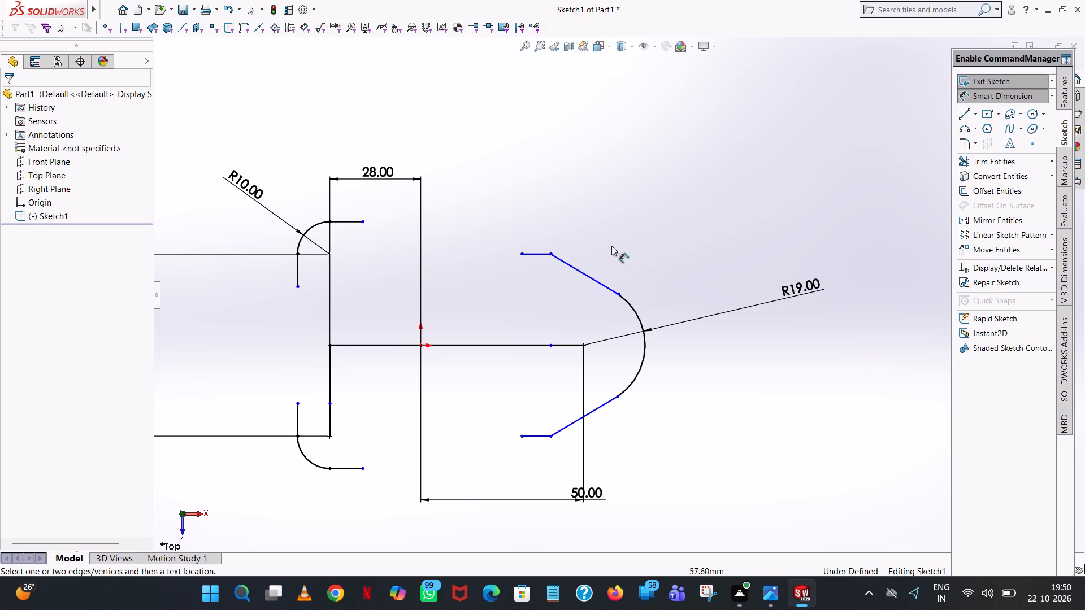
Dimension the horizontal span of the upper slanted line, placing the value above the profile.
click(593, 276)
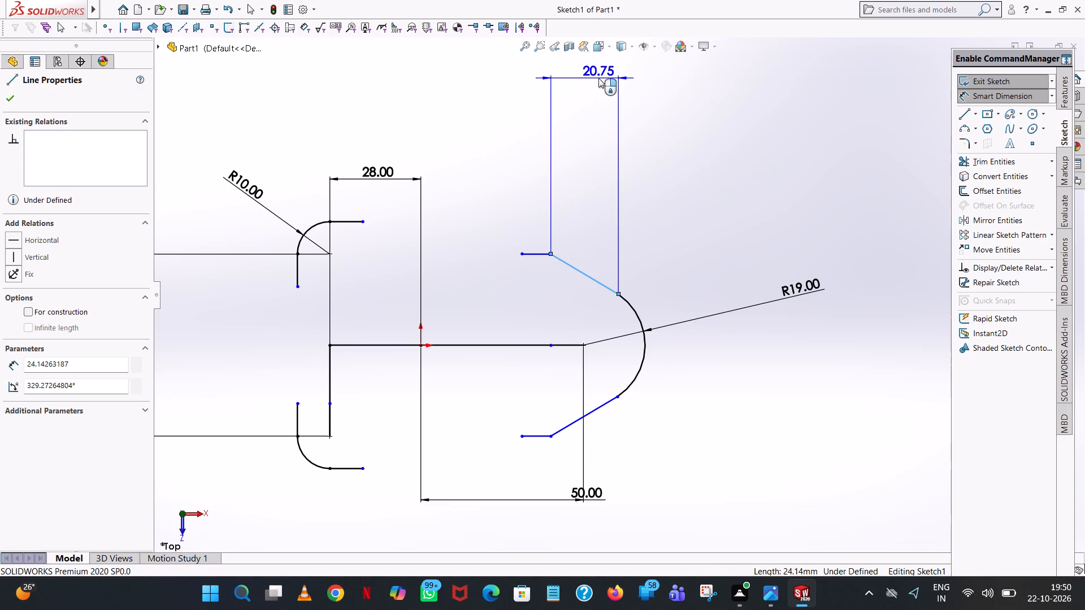
click(598, 78)
click(552, 58)
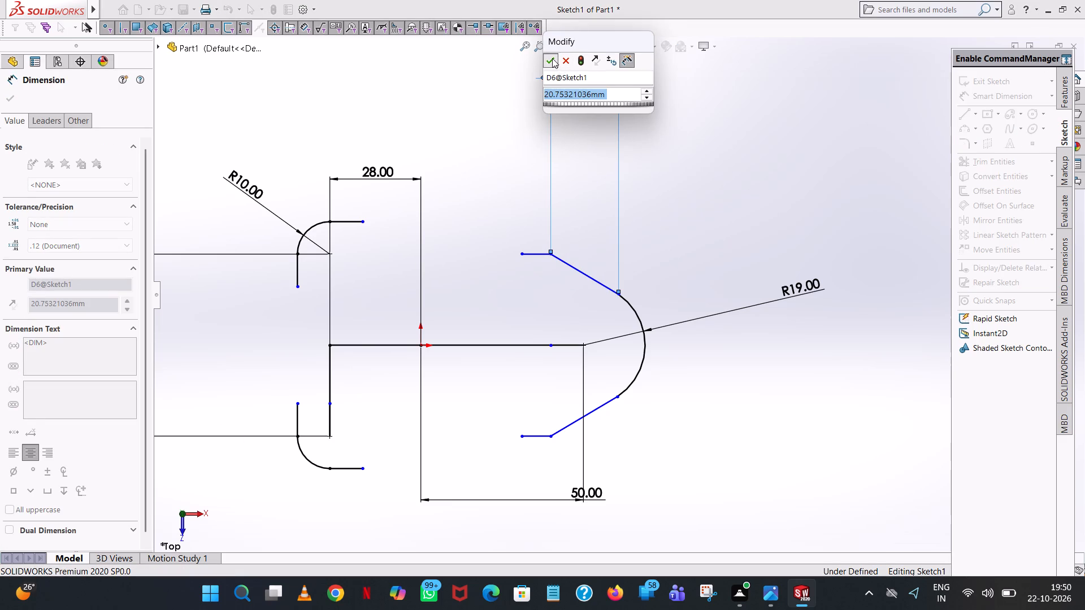
click(704, 90)
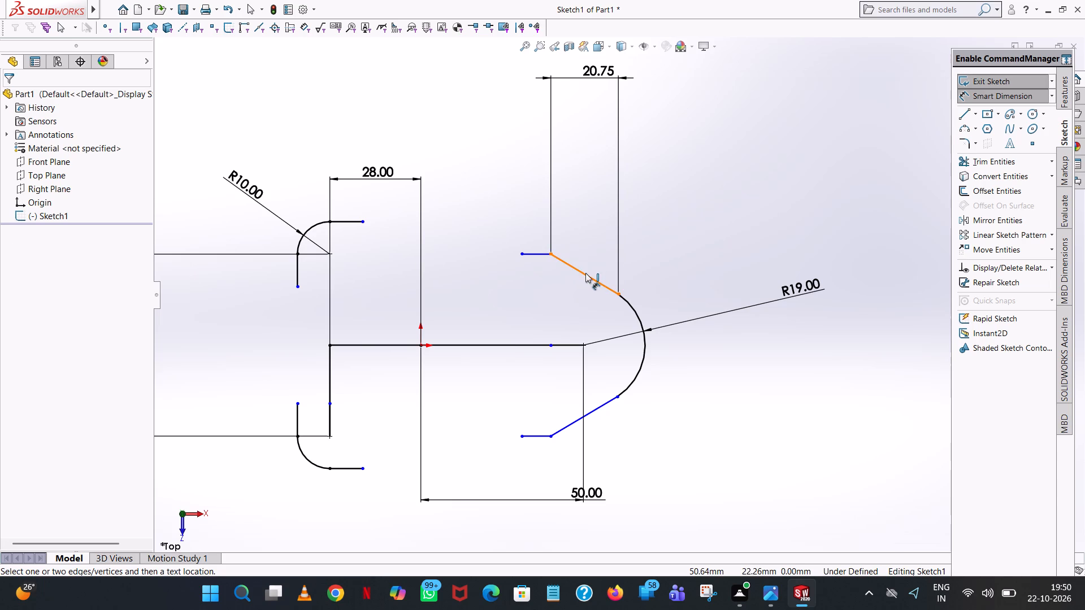
Dimension the aligned length of the upper slanted line, placing the value outside the profile, parallel to the line.
click(585, 273)
click(688, 227)
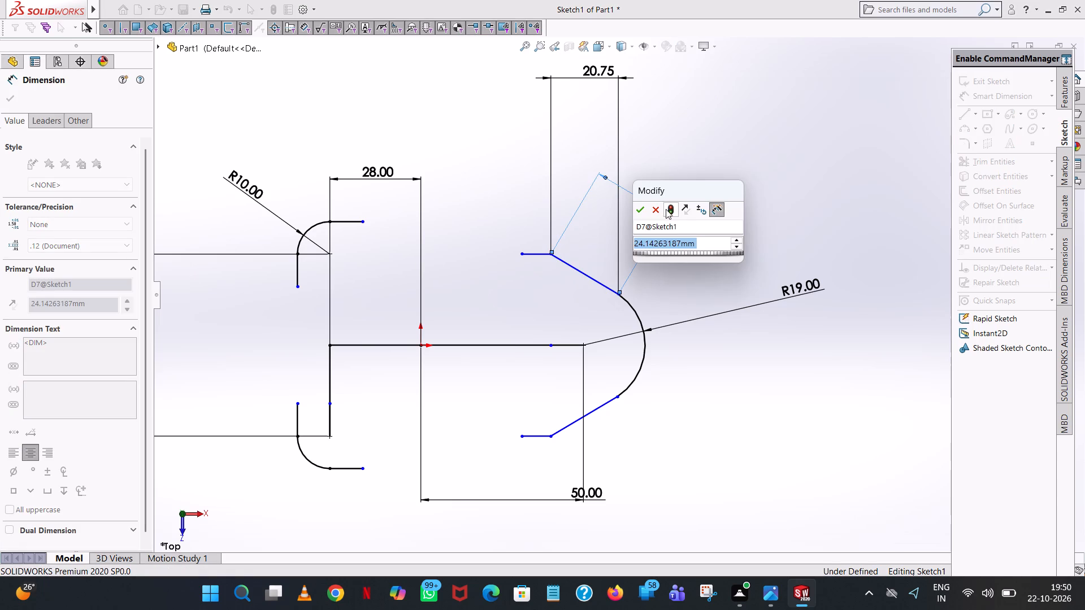
click(639, 206)
click(794, 108)
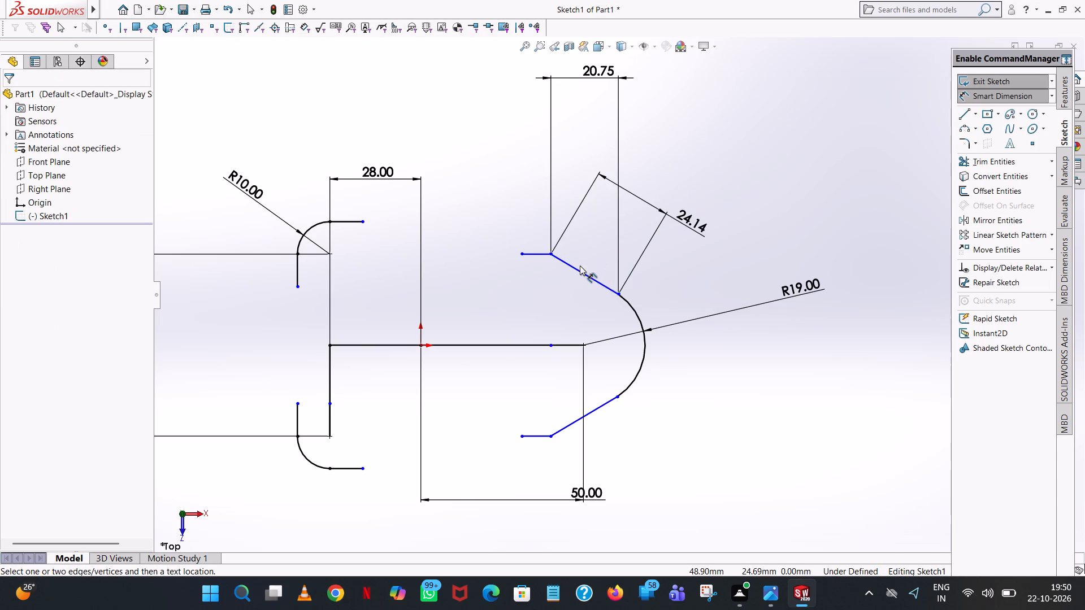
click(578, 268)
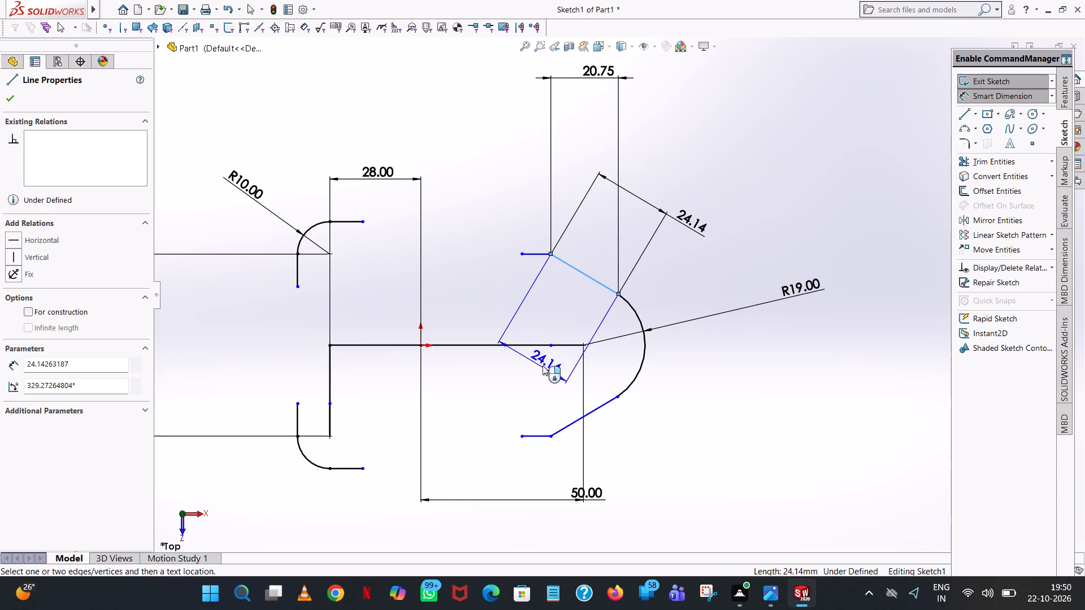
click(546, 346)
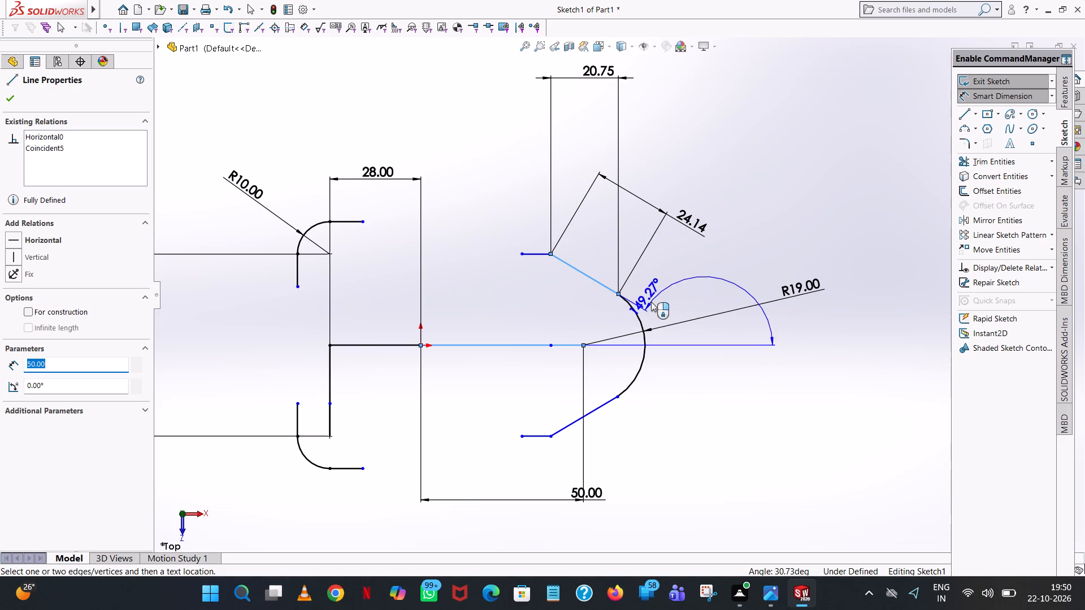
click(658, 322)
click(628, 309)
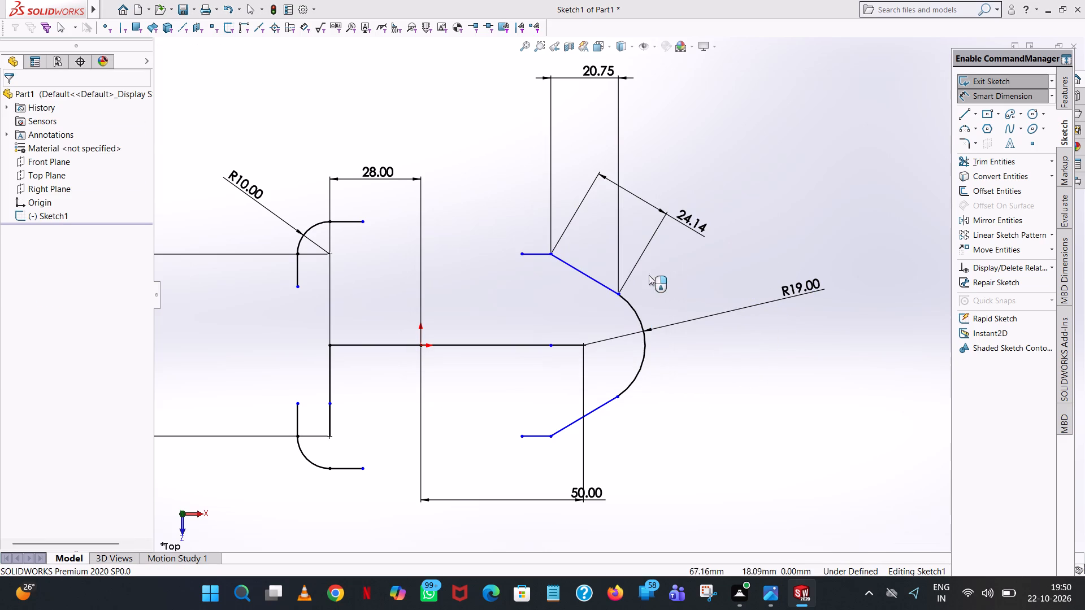
Dimension the perpendicular distance from the origin to the upper slanted line, placing the value beyond the profile's upper-left corner.
click(590, 278)
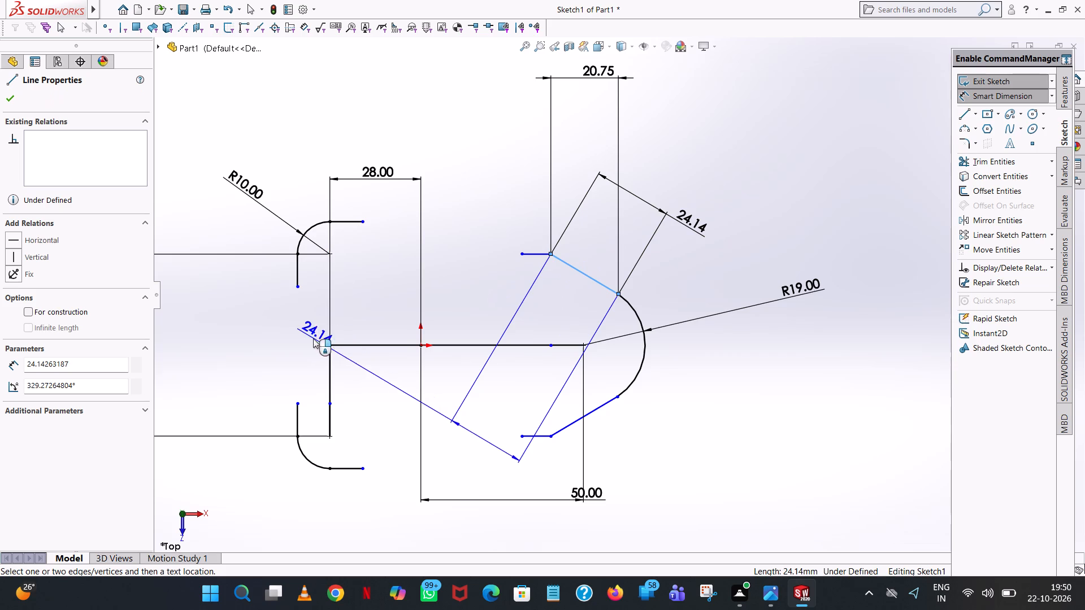
click(419, 346)
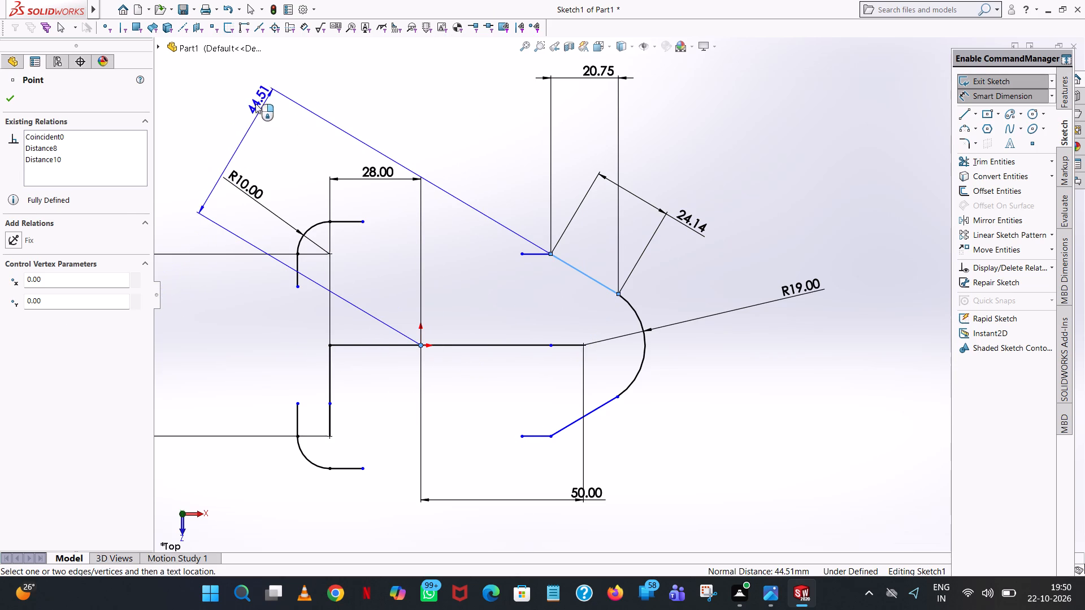
click(234, 110)
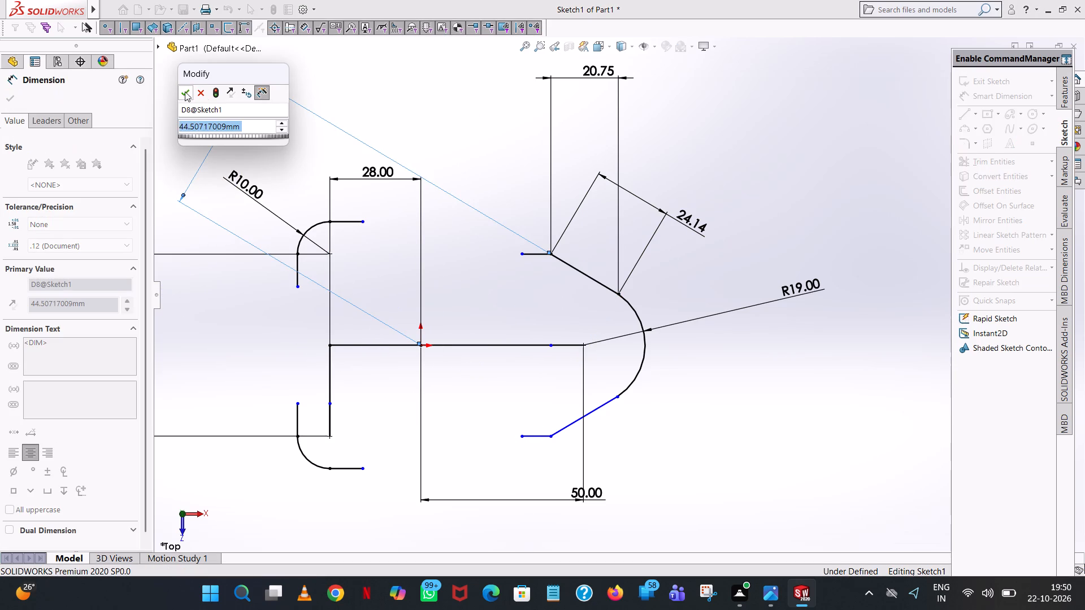
click(183, 91)
click(477, 109)
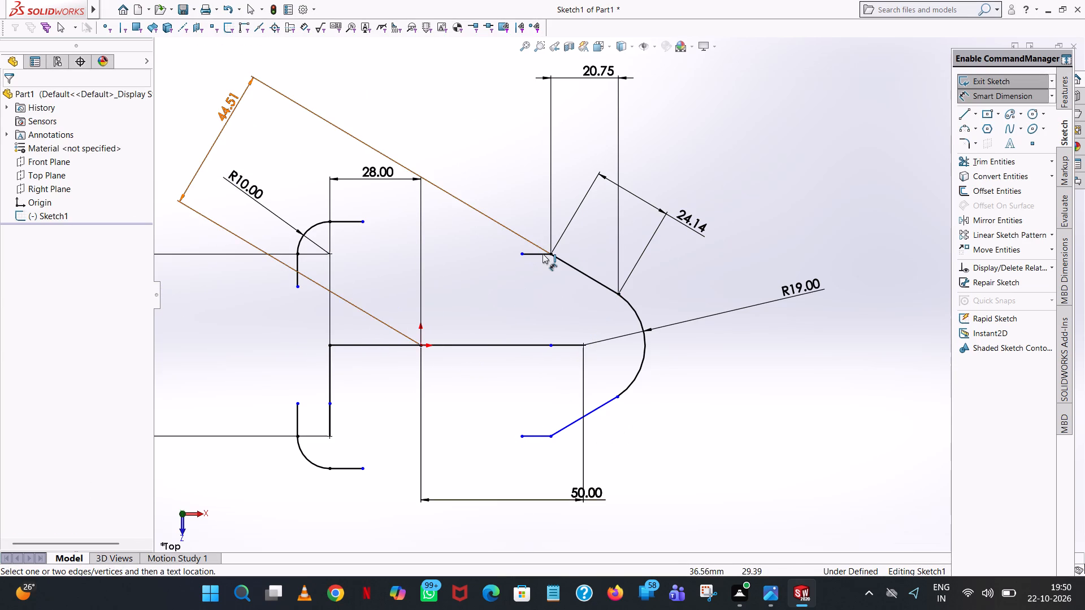
Dimension the vertical distance between the two short horizontal lines beside the slanted lines, placing the value beyond the R19 arc.
click(541, 254)
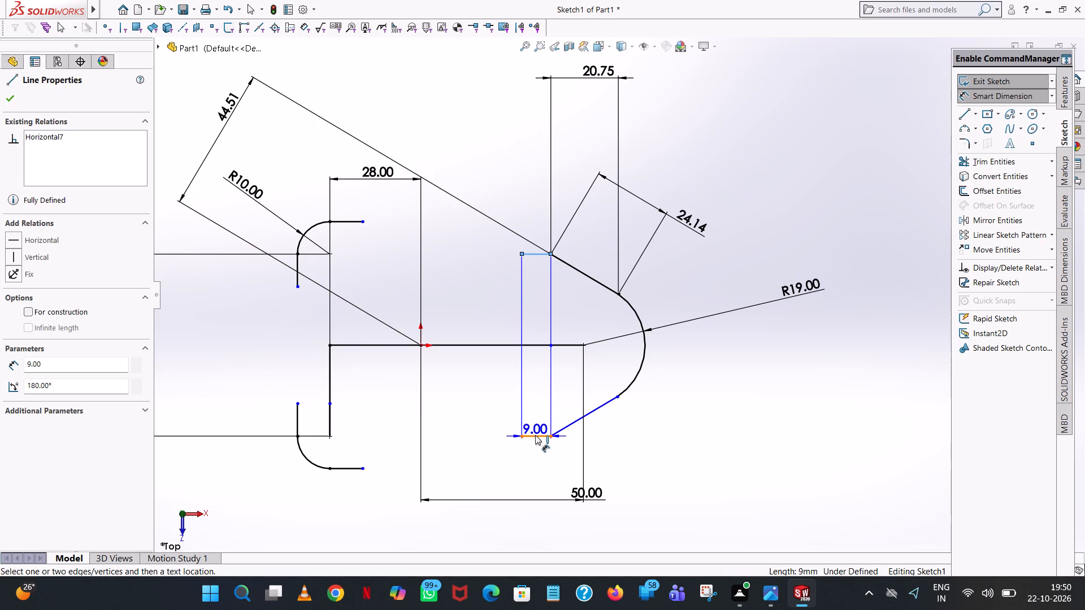
click(535, 435)
click(848, 346)
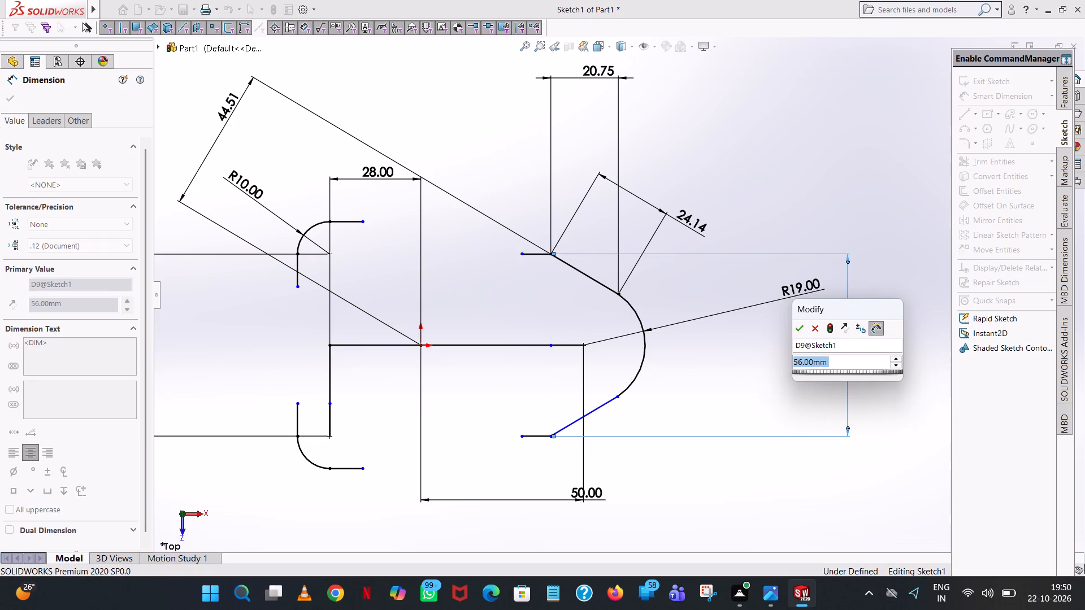
click(793, 325)
click(792, 3)
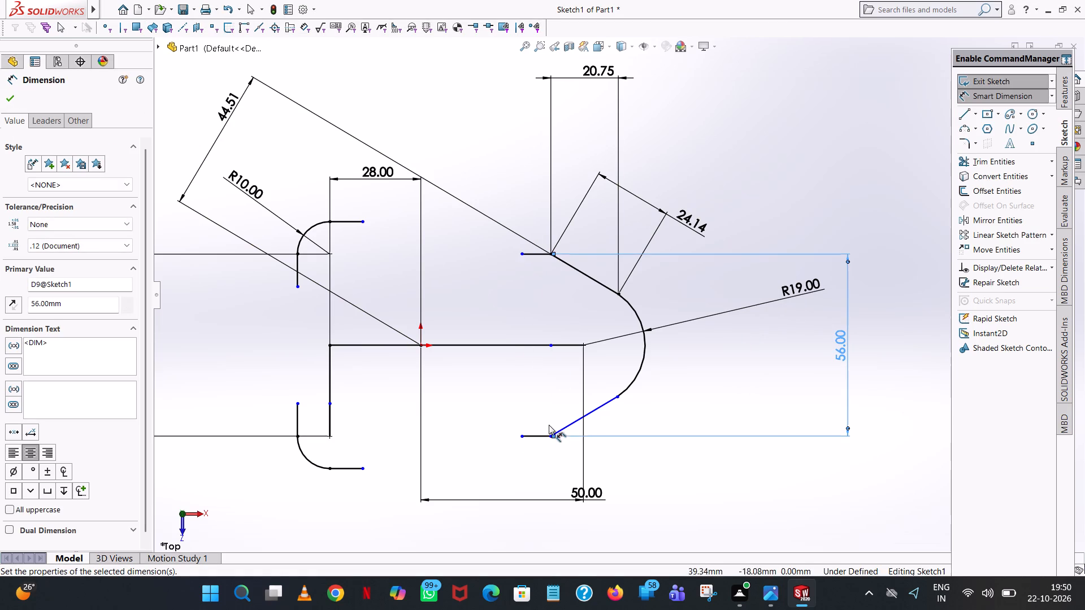
Dimension the horizontal span of the lower slanted line and move the value below the 50 mm dimension.
click(591, 413)
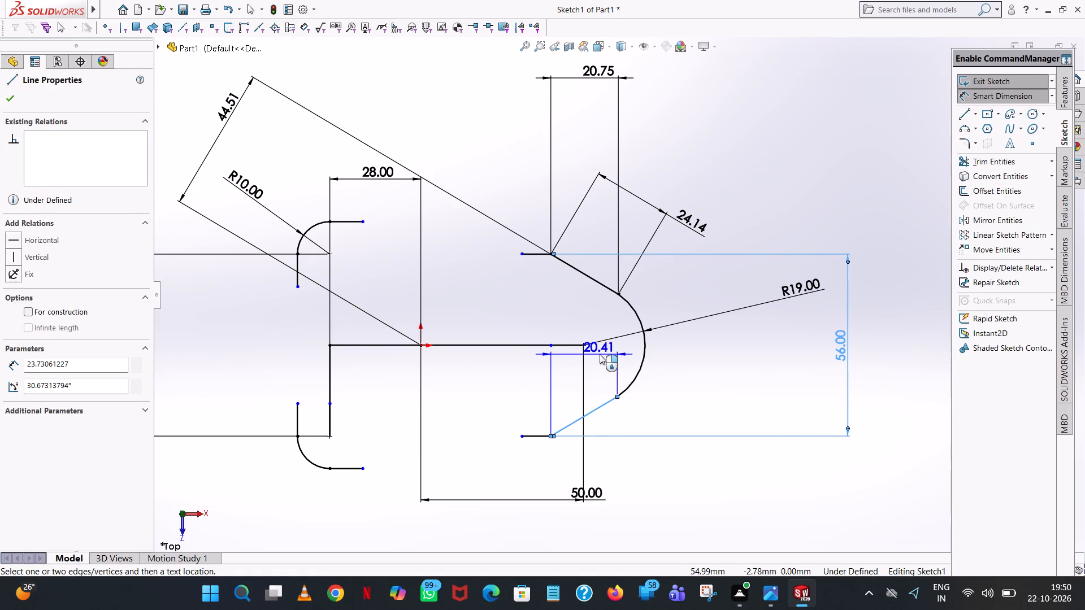
click(600, 354)
click(549, 335)
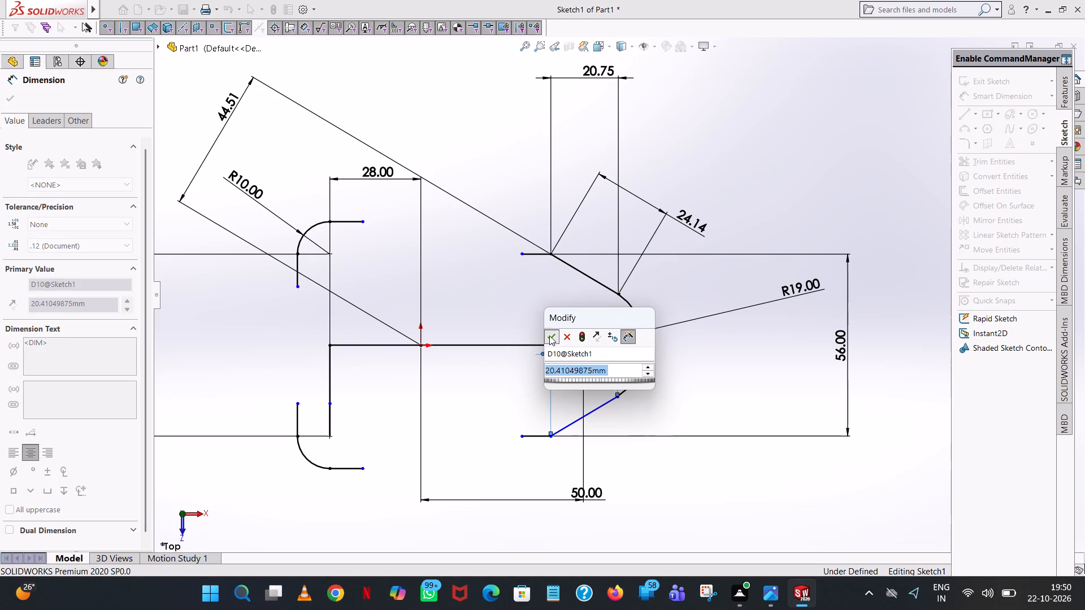
drag(597, 346, 576, 462)
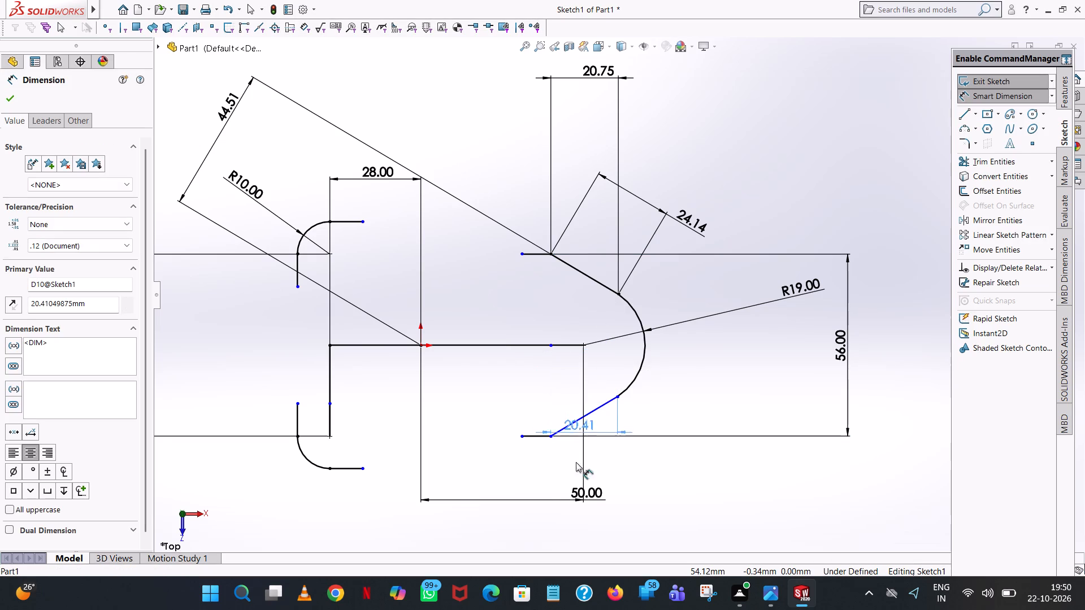
drag(576, 462, 575, 518)
click(678, 474)
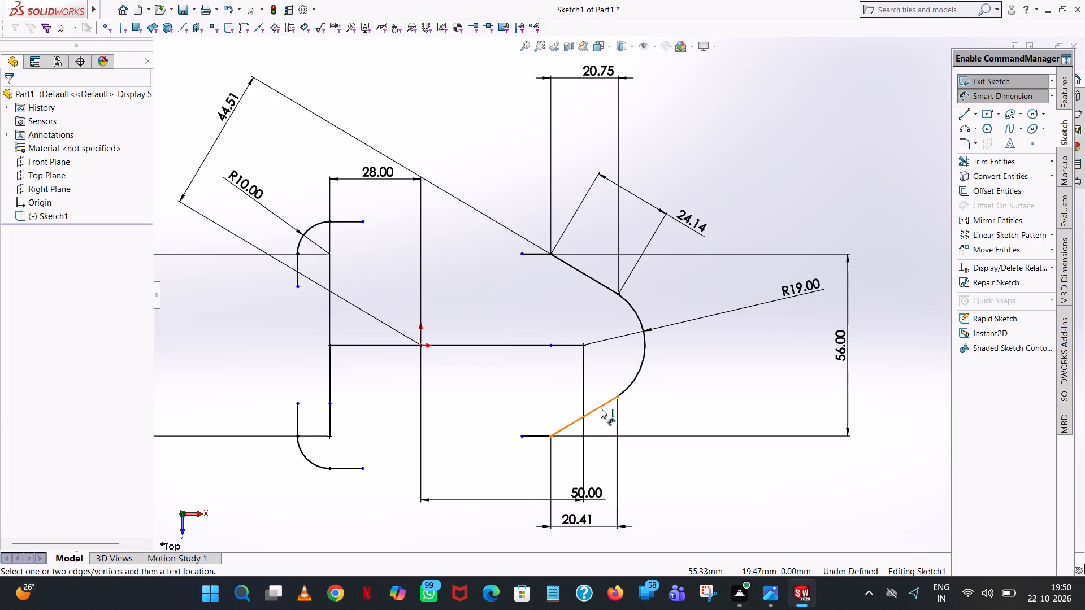
Dimension the perpendicular distance from the origin to the lower slanted line, placing the value below the profile's lower-left corner.
click(601, 408)
click(420, 347)
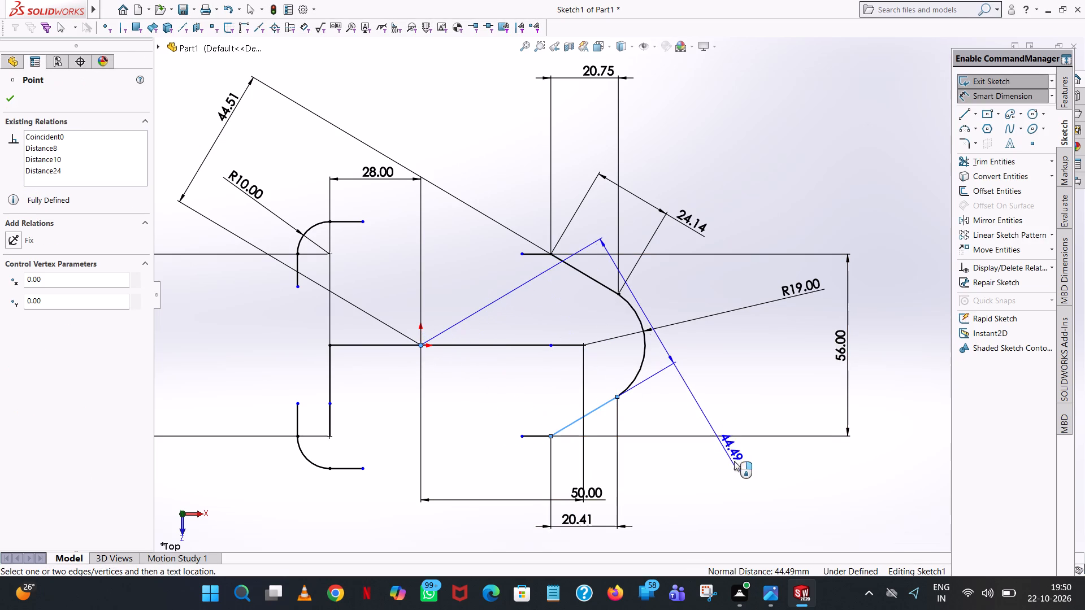
click(344, 493)
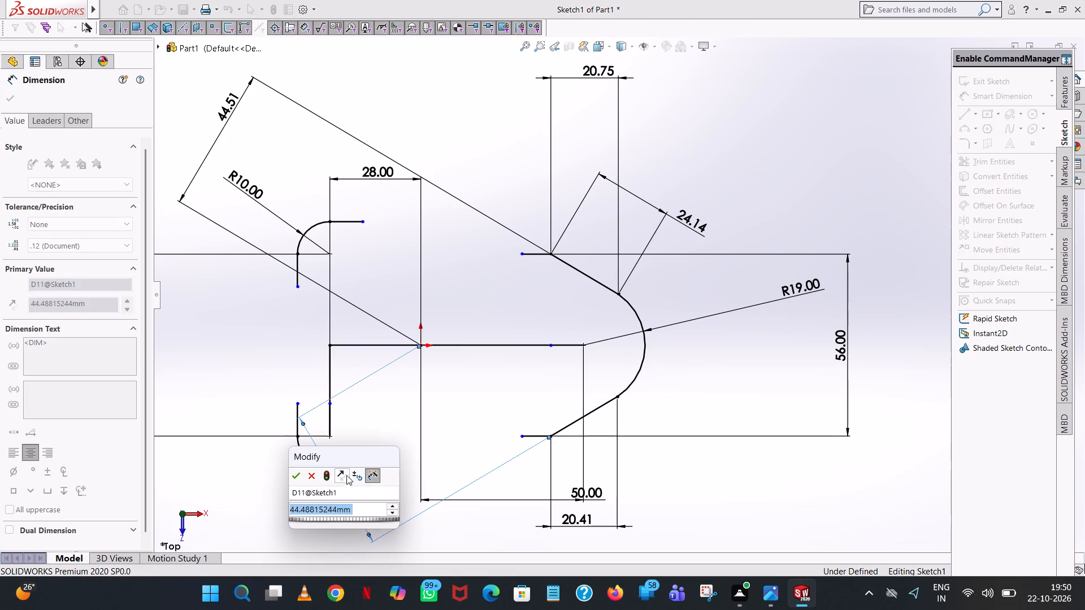
click(299, 474)
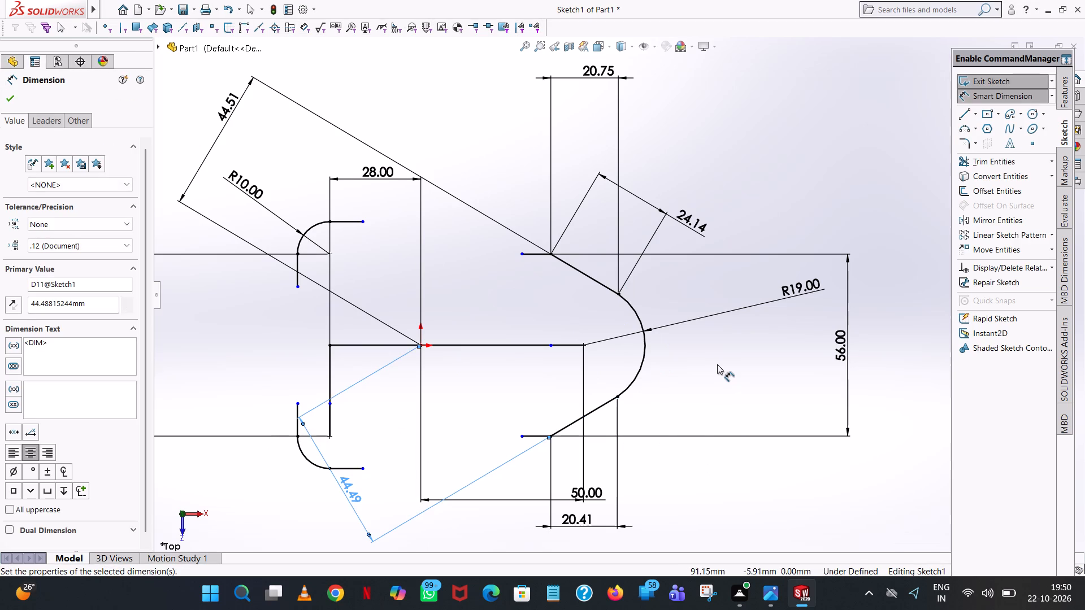
click(717, 364)
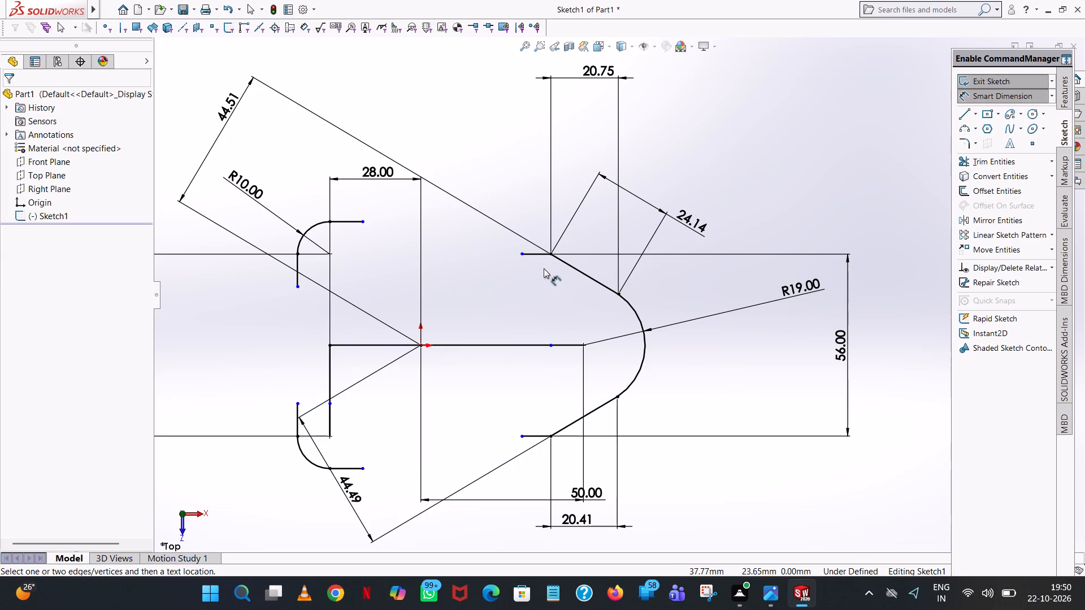
Draw an outward-bulging three-point arc joining the free ends of the two short left vertical lines, with a 45 mm radius.
click(961, 129)
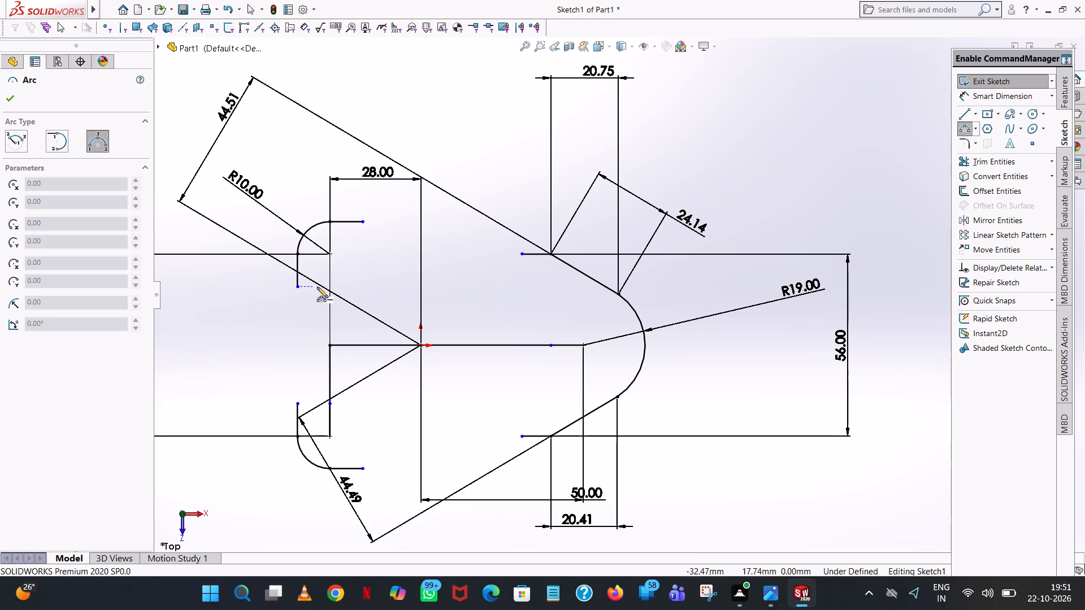
click(298, 287)
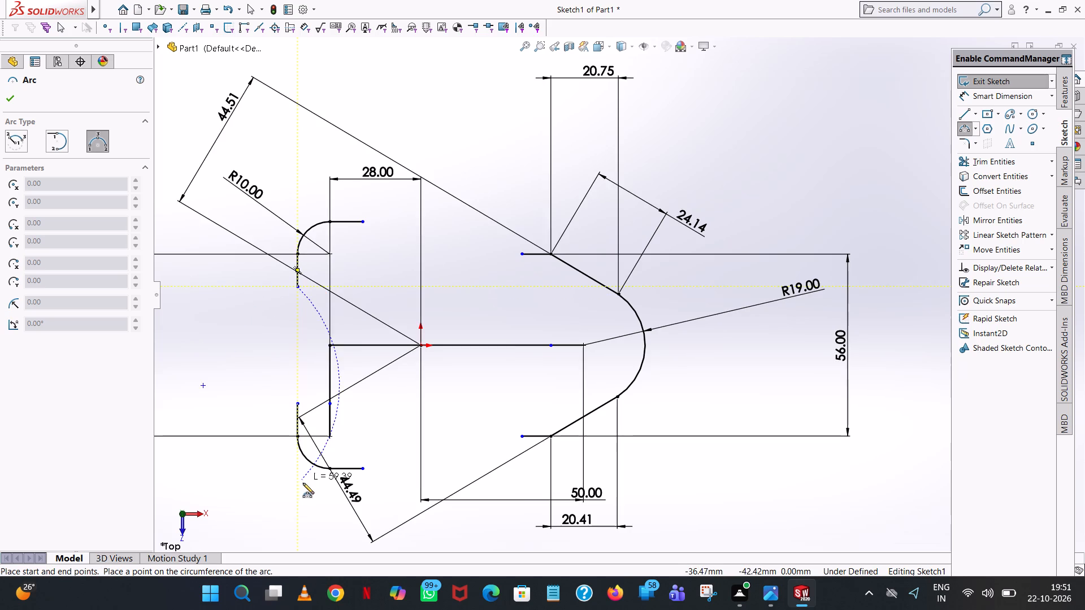
click(296, 404)
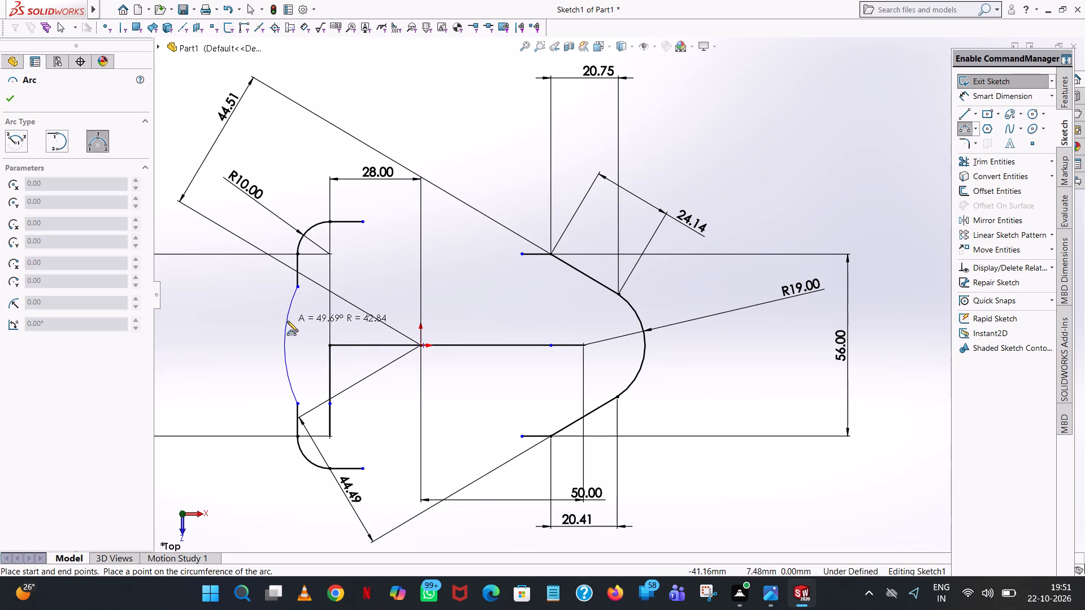
click(287, 321)
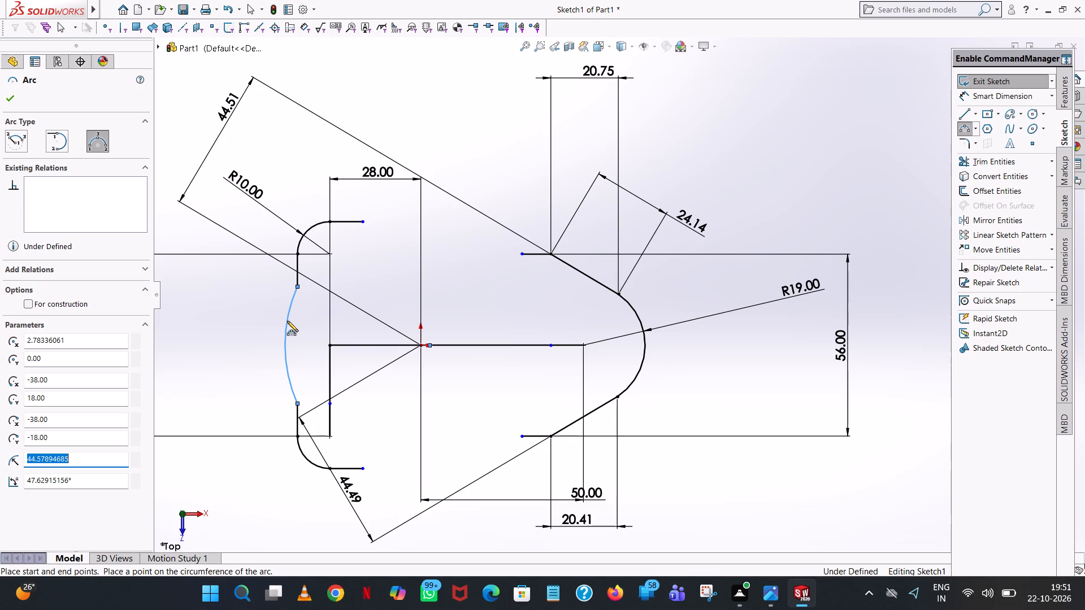
text(45)
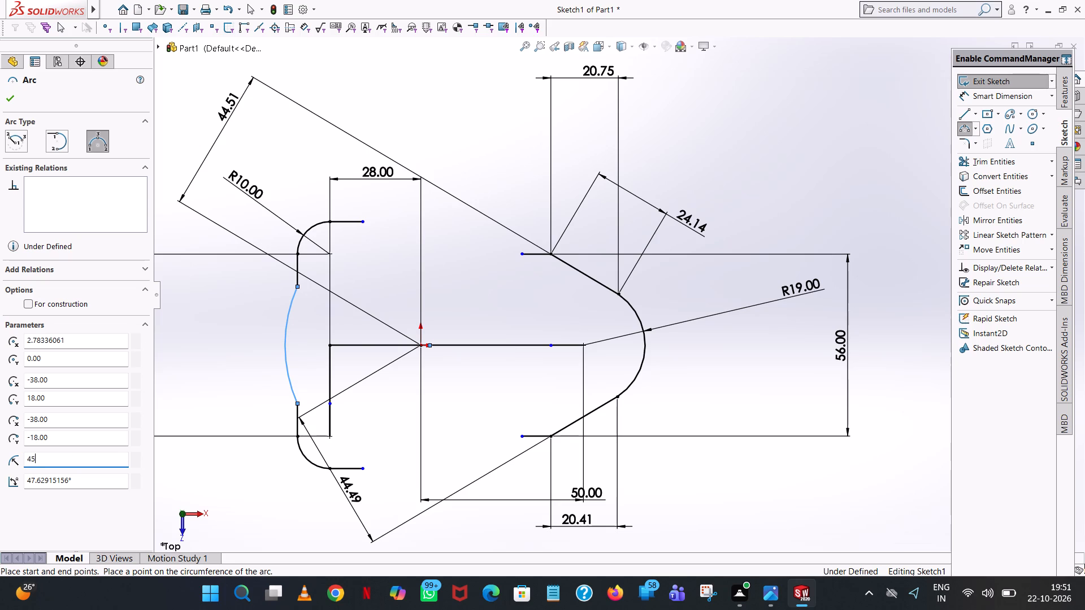
key(Return)
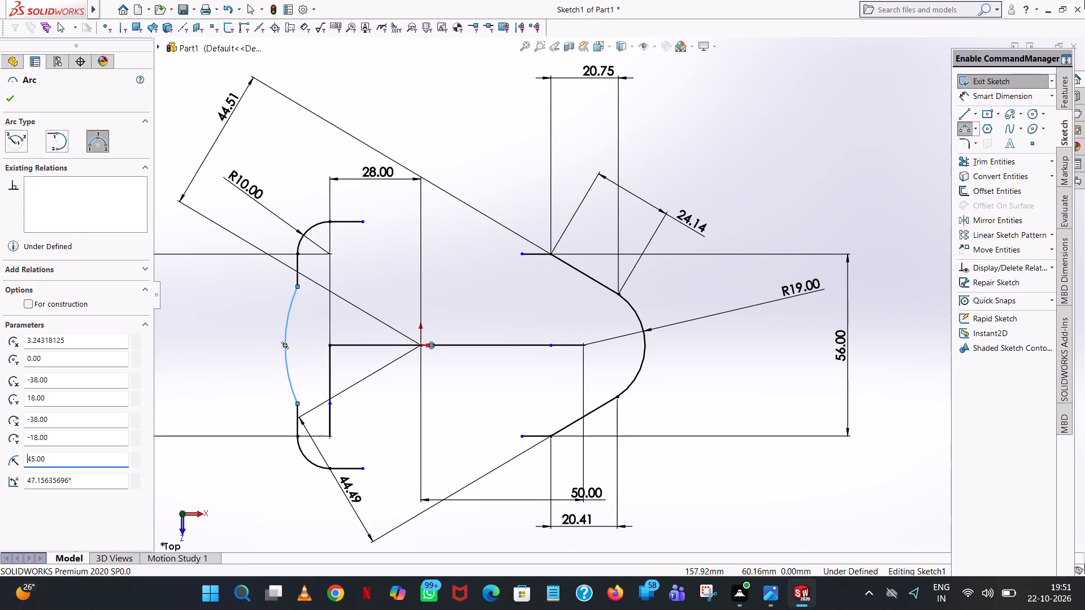
click(9, 95)
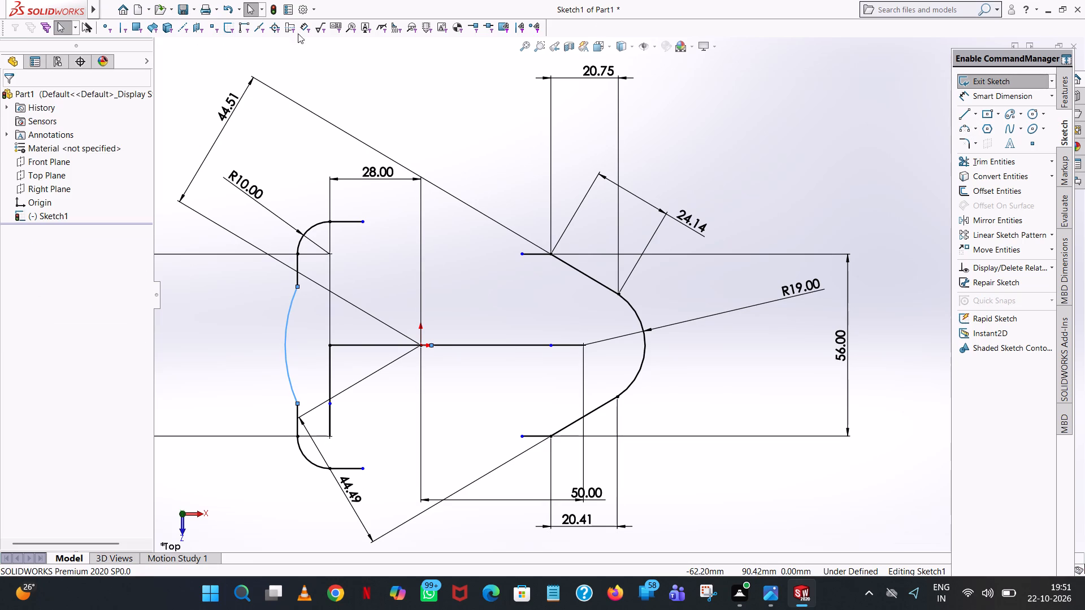
click(495, 86)
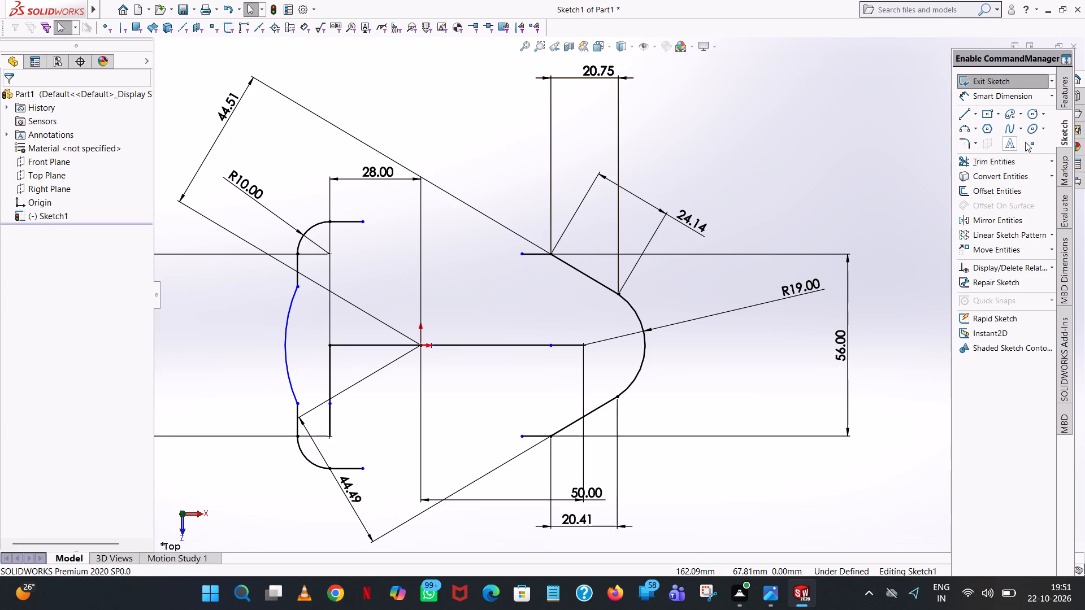
Draw an upward-bulging three-point arc of about 50 mm radius joining the free ends of the two upper short horizontal lines.
click(969, 130)
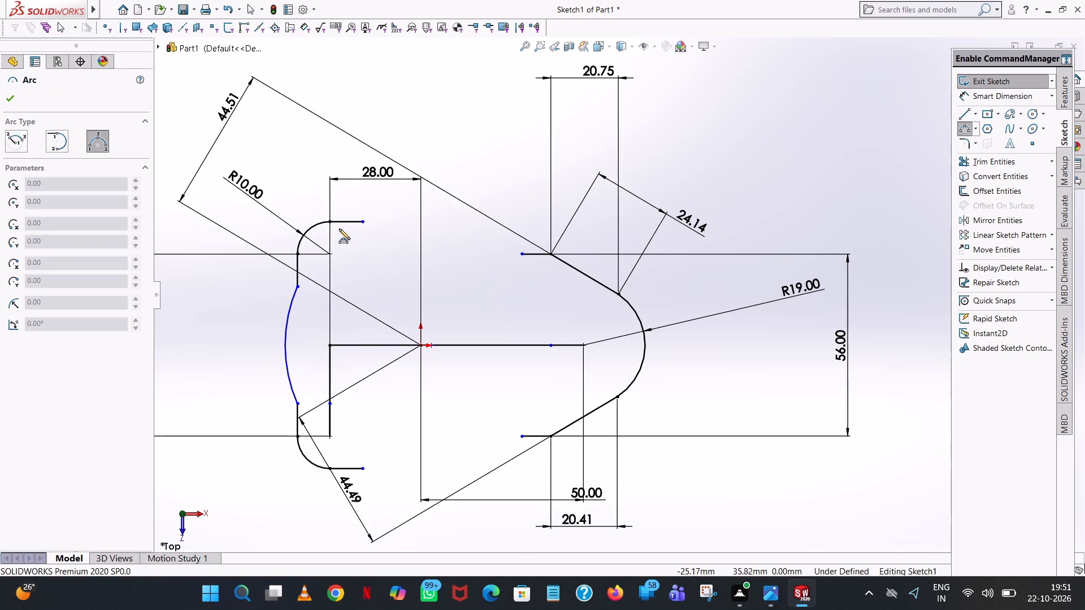
click(364, 220)
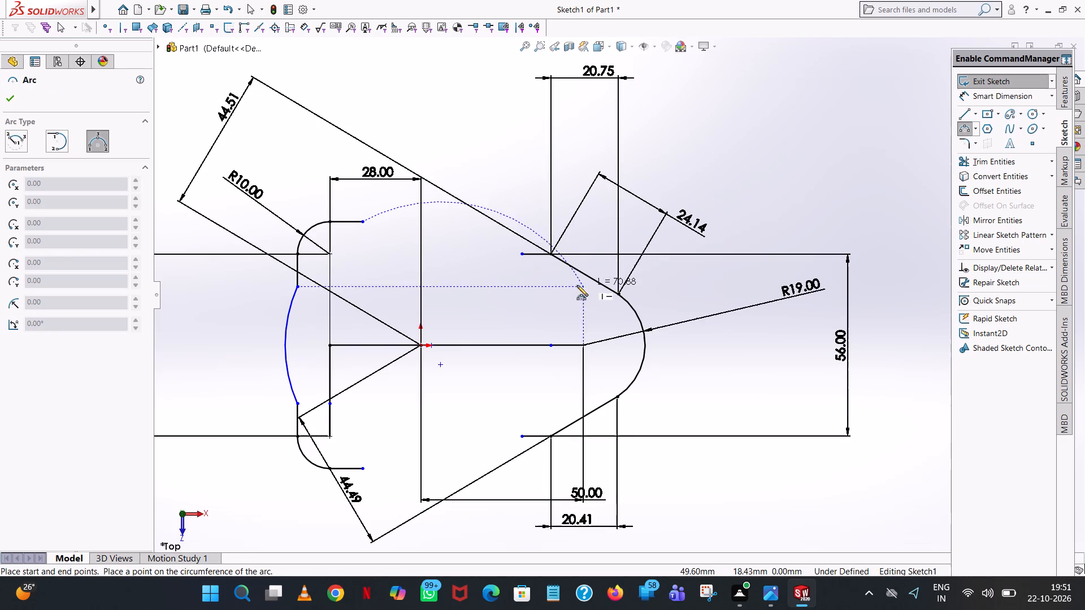
click(519, 252)
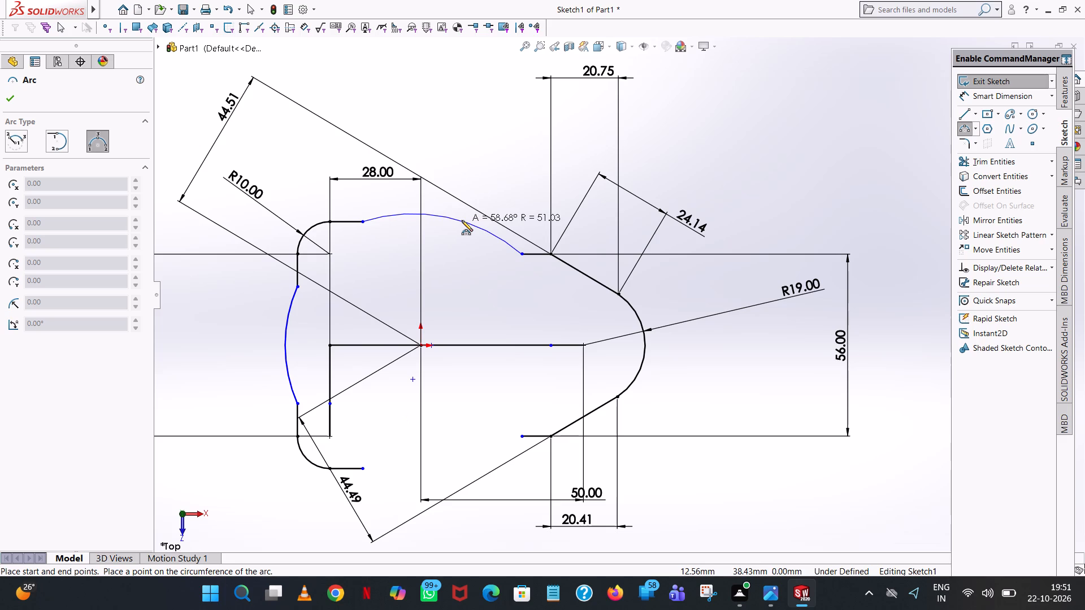
click(462, 220)
right_click(462, 220)
click(545, 233)
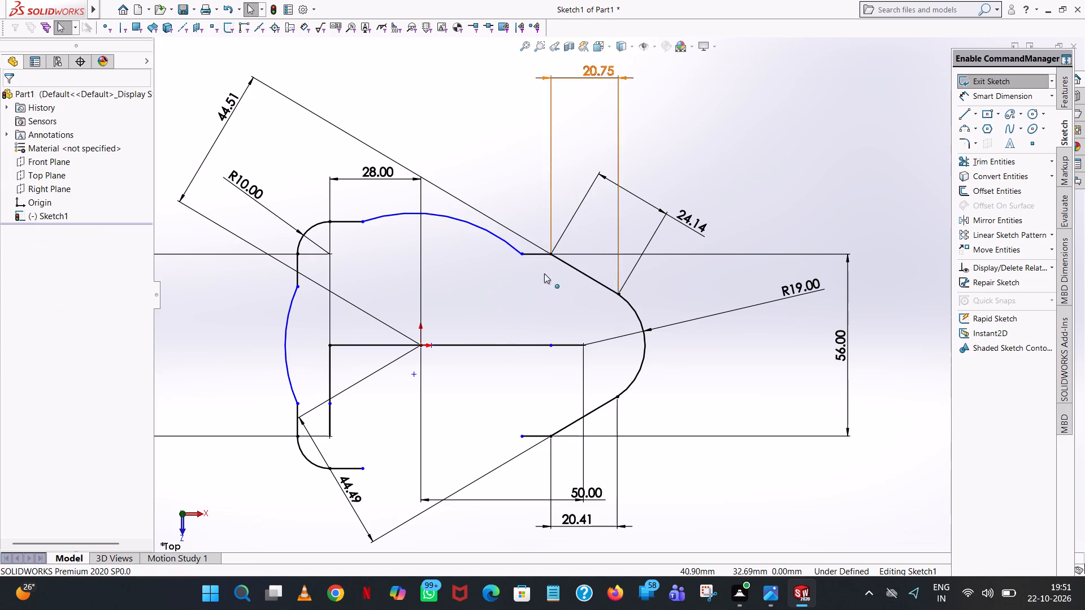
Mirror the large upper arc about the horizontal line running from the origin to the R19 arc's centre, keeping the original.
scroll(518, 352, up, 2)
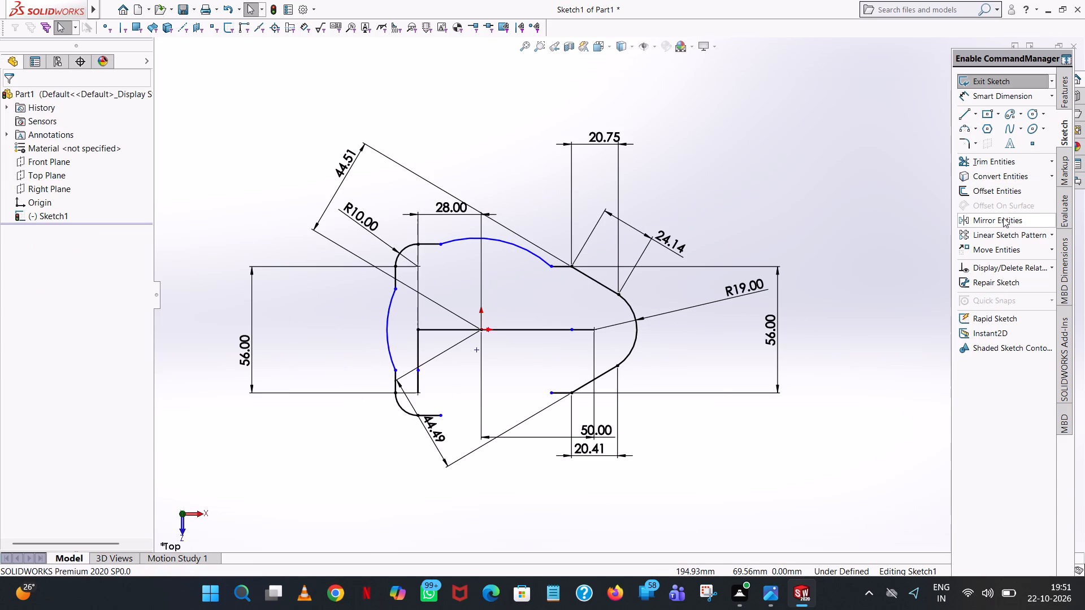
click(1002, 218)
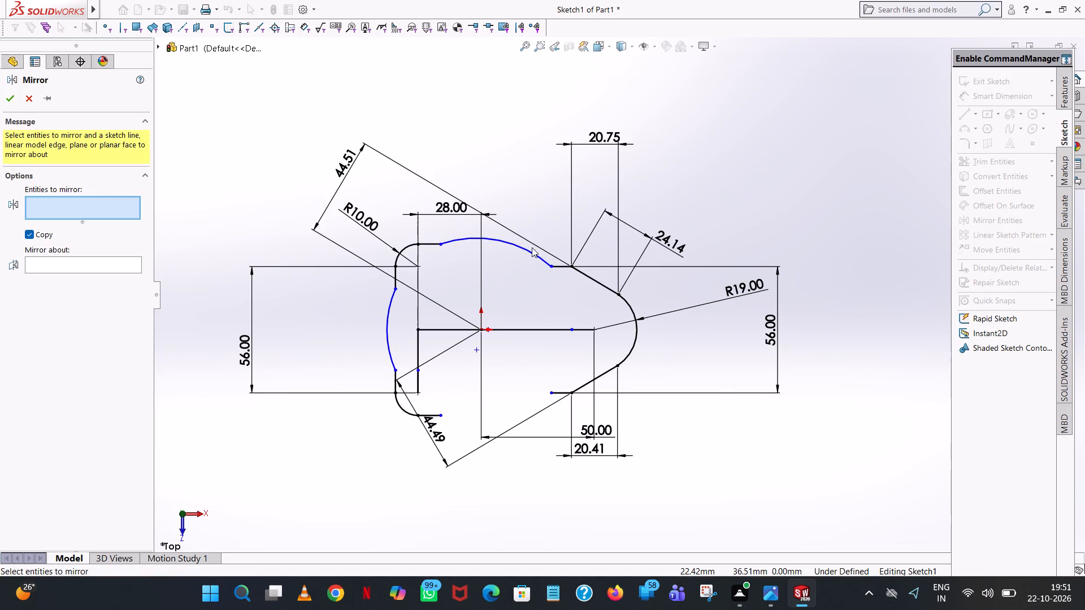
click(522, 248)
click(35, 263)
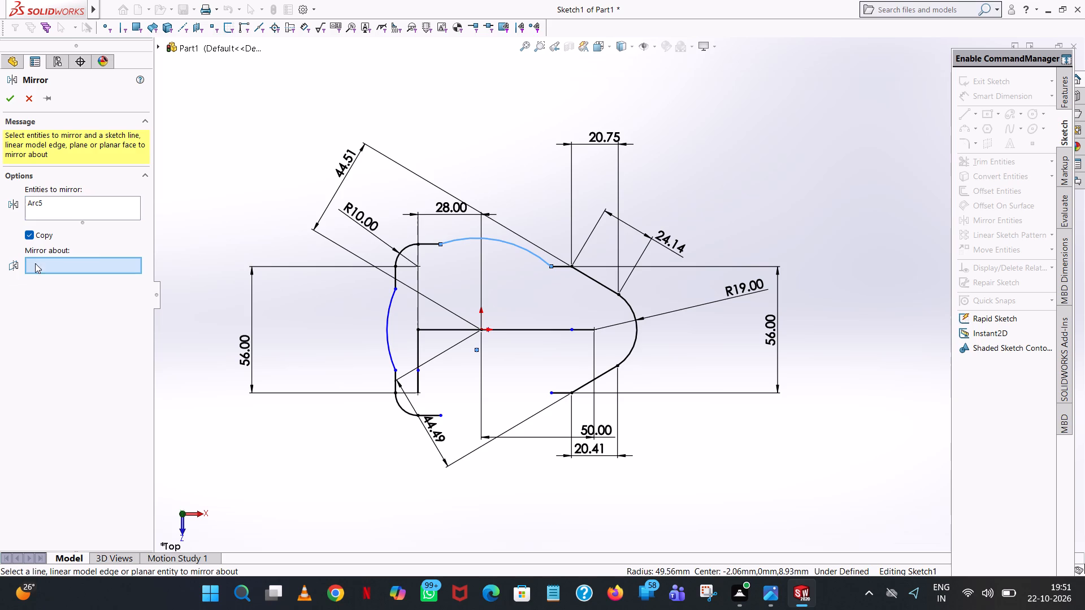
click(550, 329)
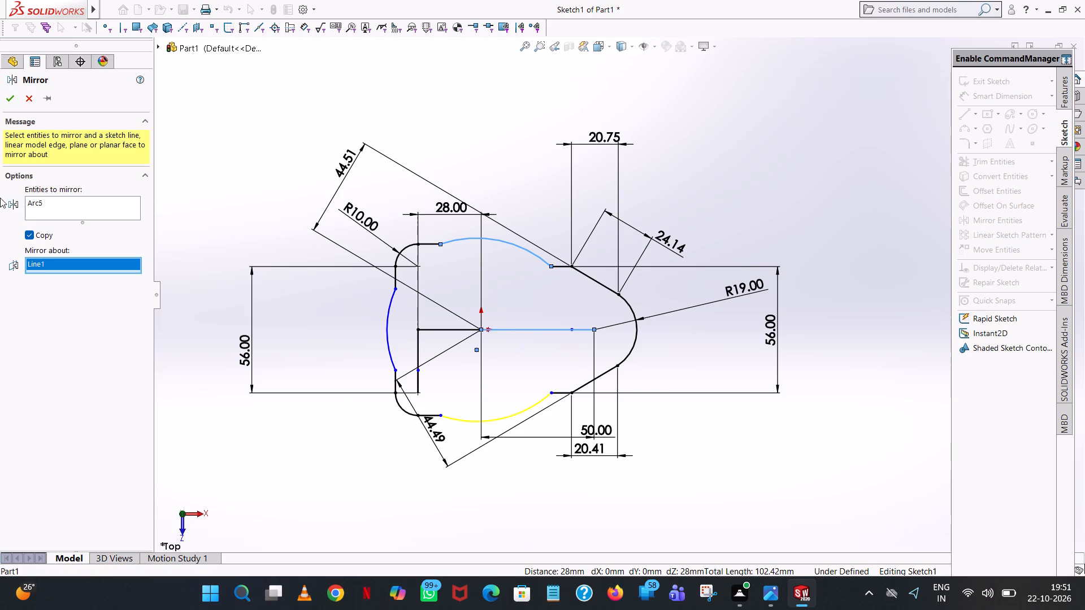
click(12, 105)
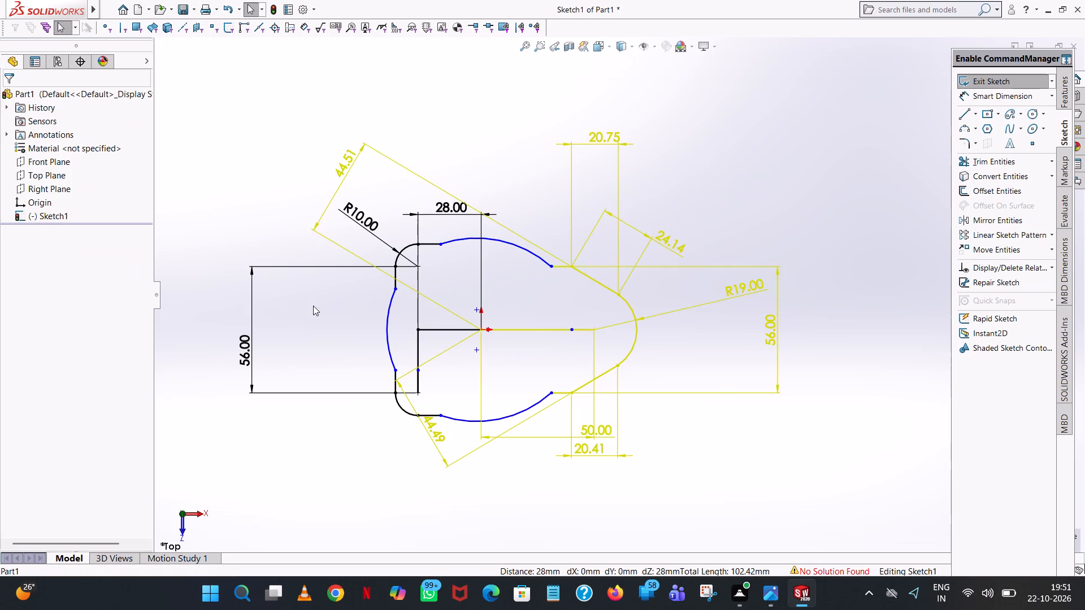
Manually repair the over-constrained sketch by deleting all conflicting relations and dimensions with SketchXpert.
scroll(570, 376, down, 7)
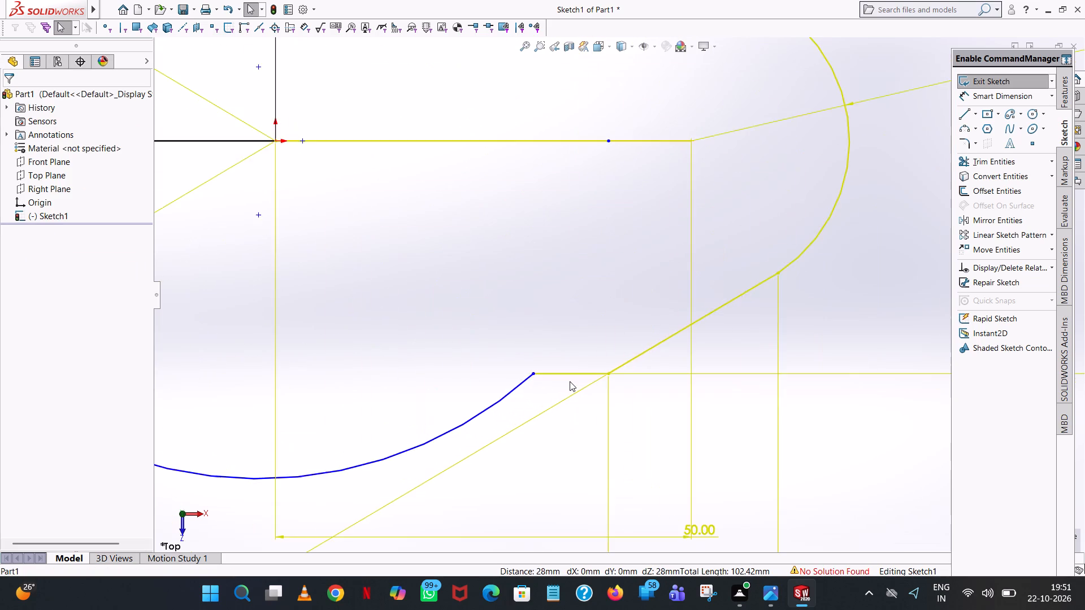
scroll(570, 381, up, 7)
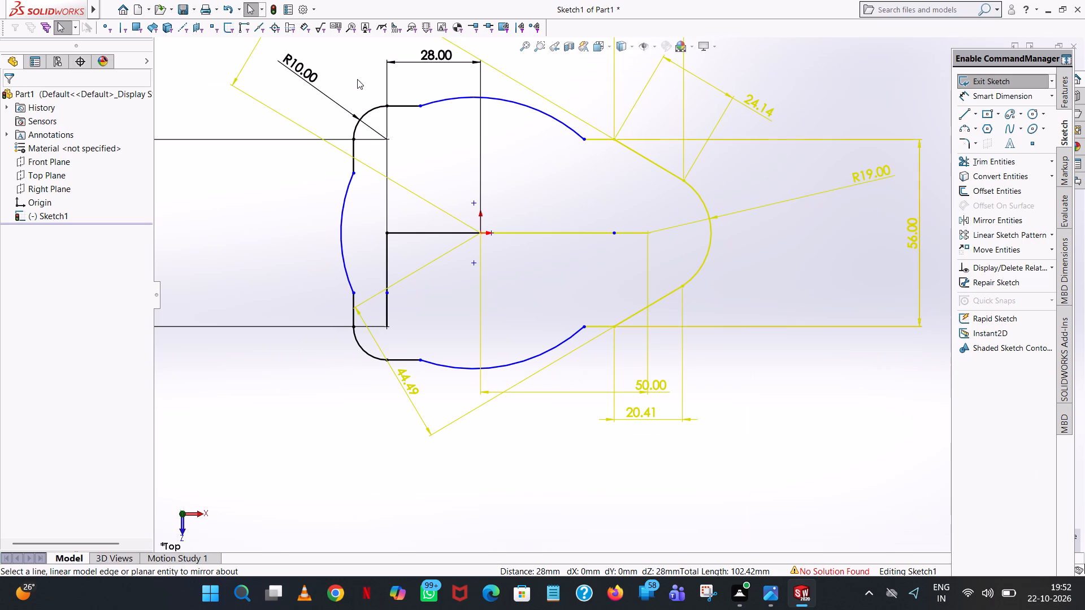
click(844, 565)
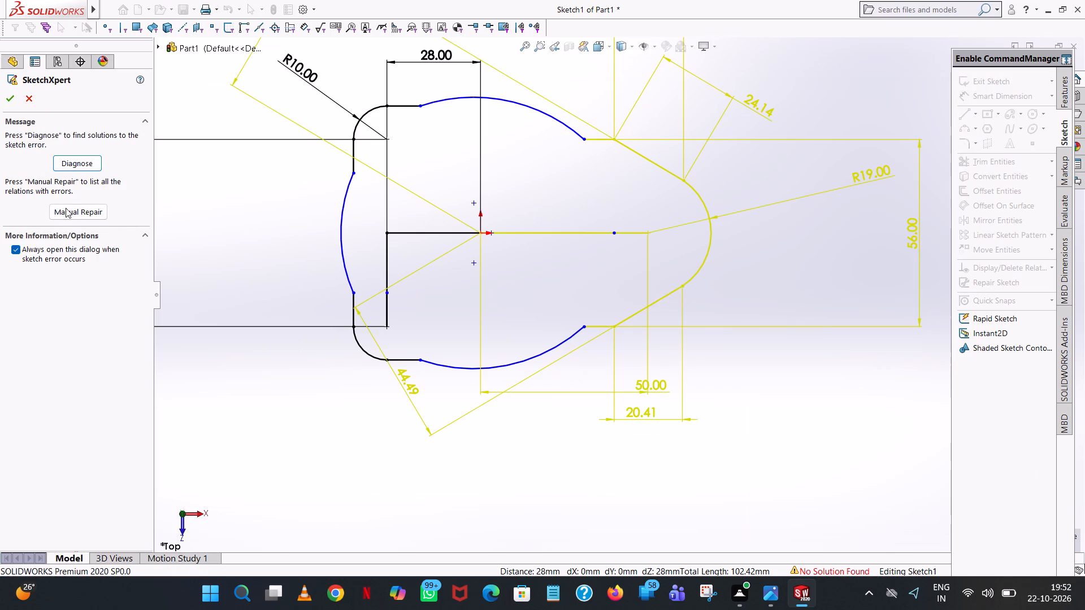
click(66, 213)
click(99, 421)
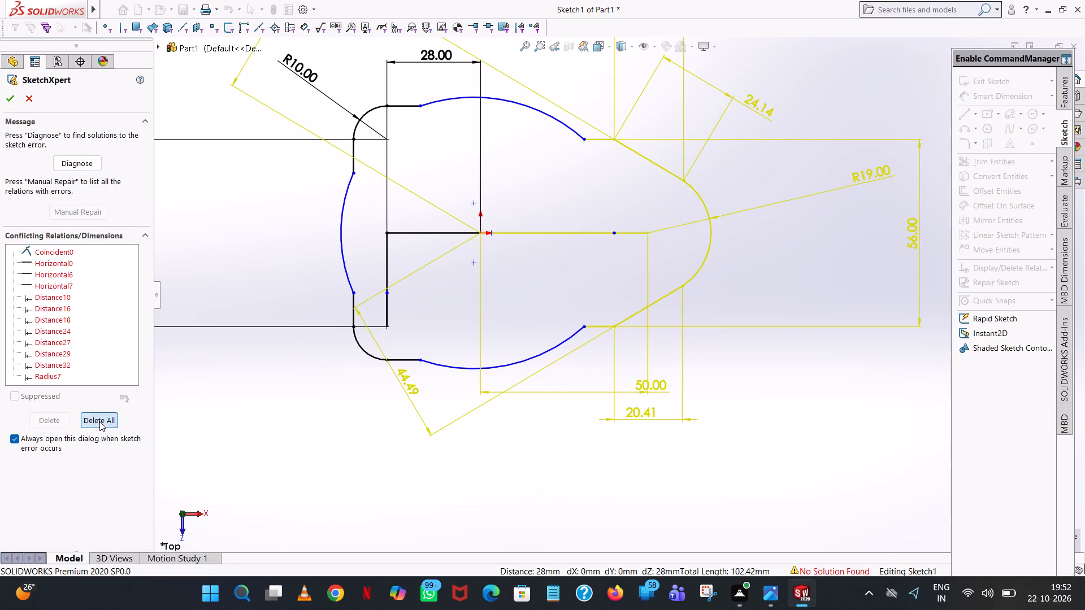
click(580, 284)
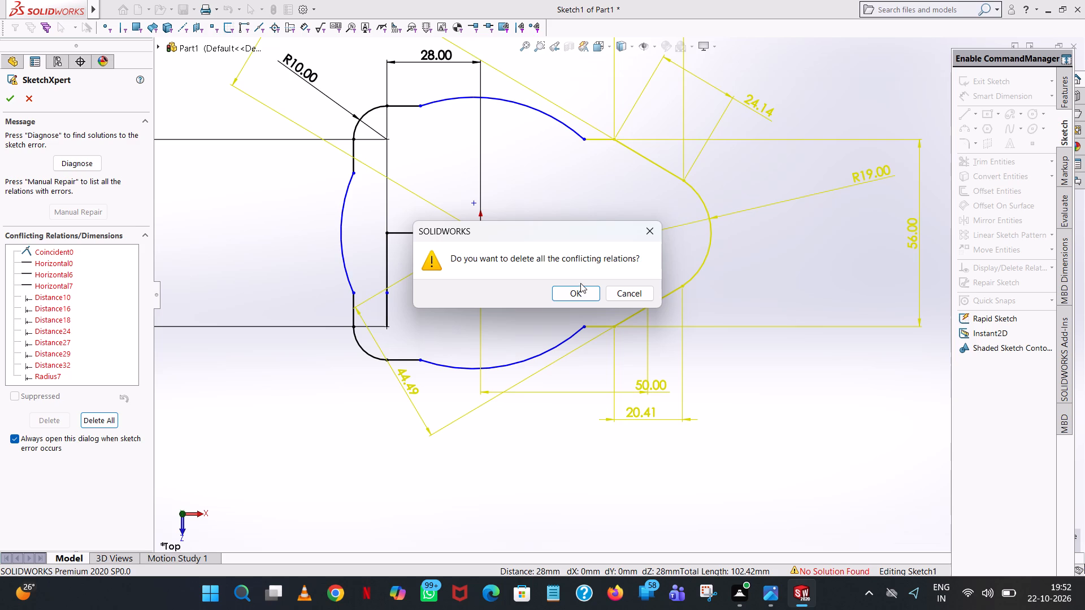
click(575, 289)
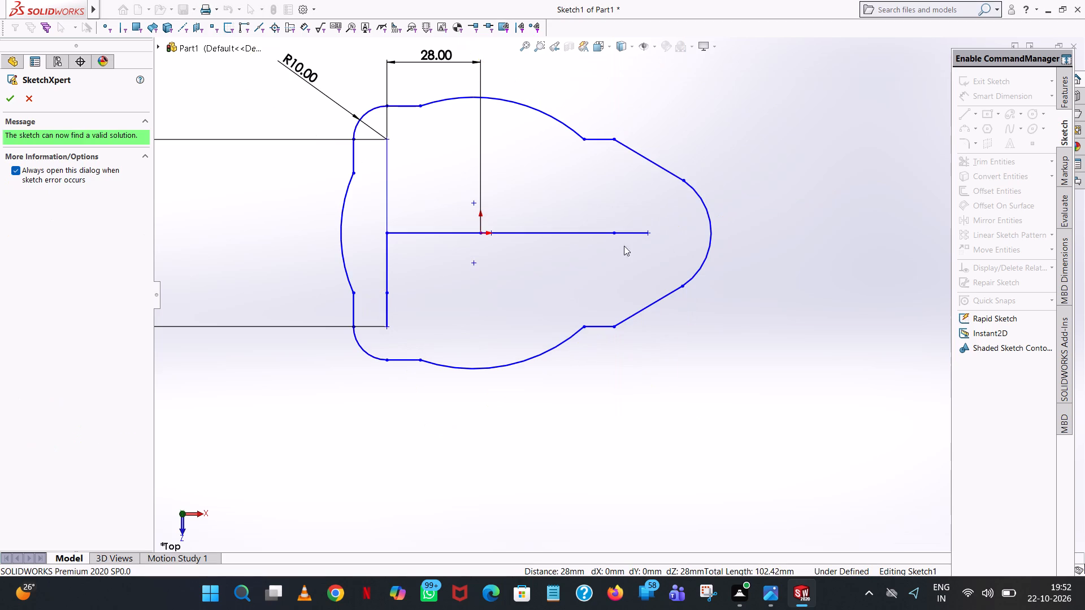
scroll(687, 164, up, 2)
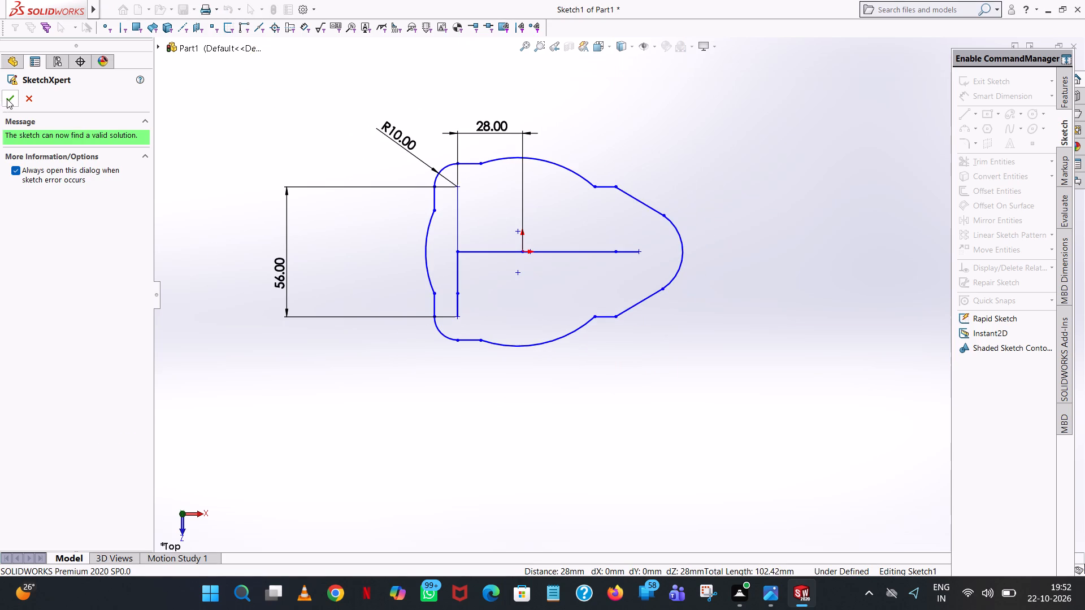
click(7, 99)
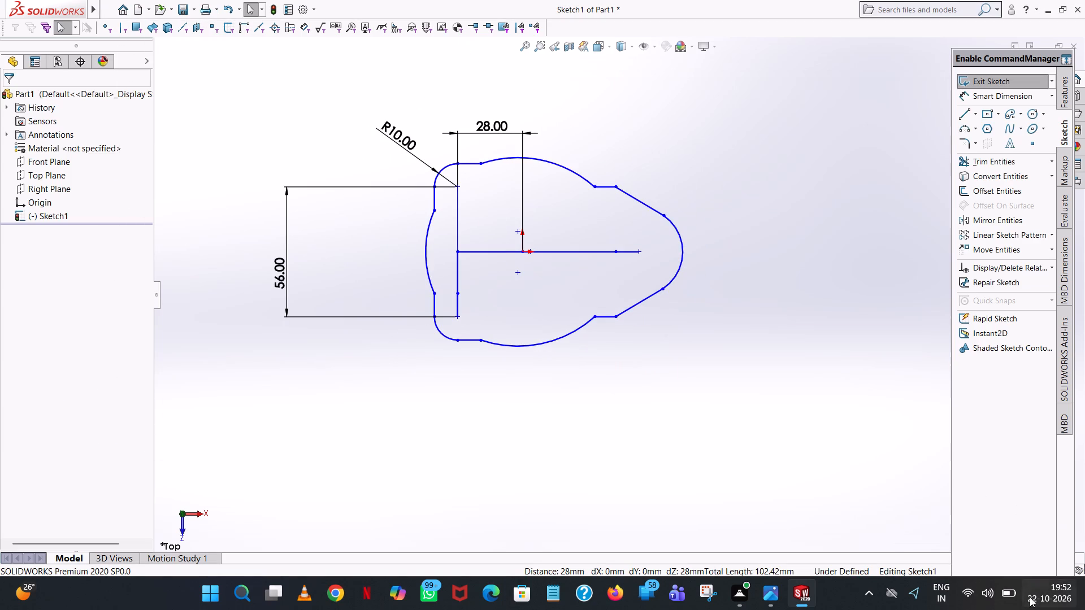
Trim to closest the interior horizontal line through the origin and the segments of the inner vertical line near the profile's left side.
click(969, 159)
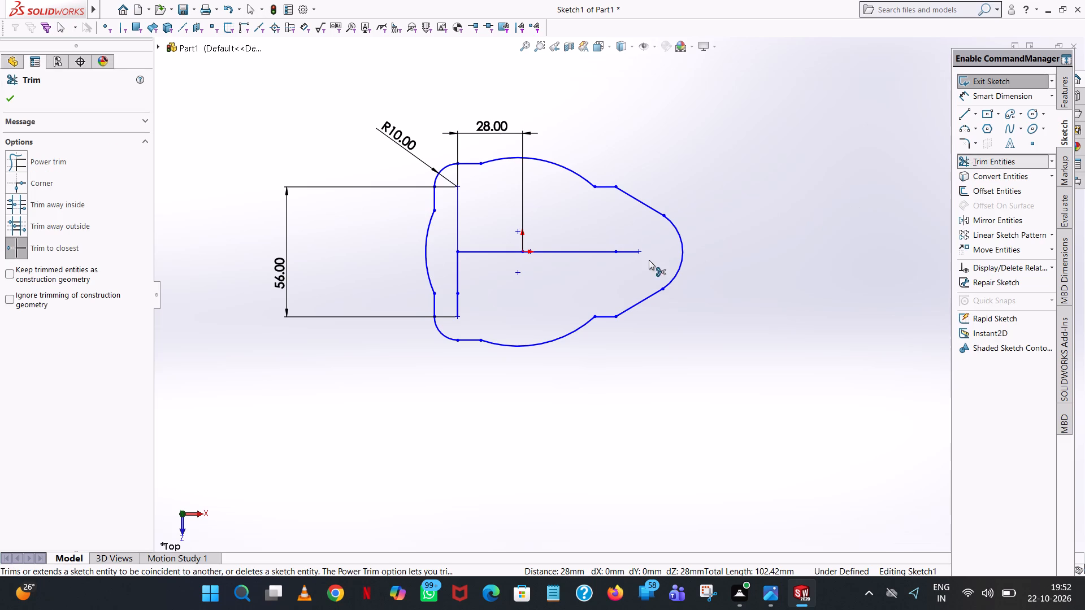
click(561, 250)
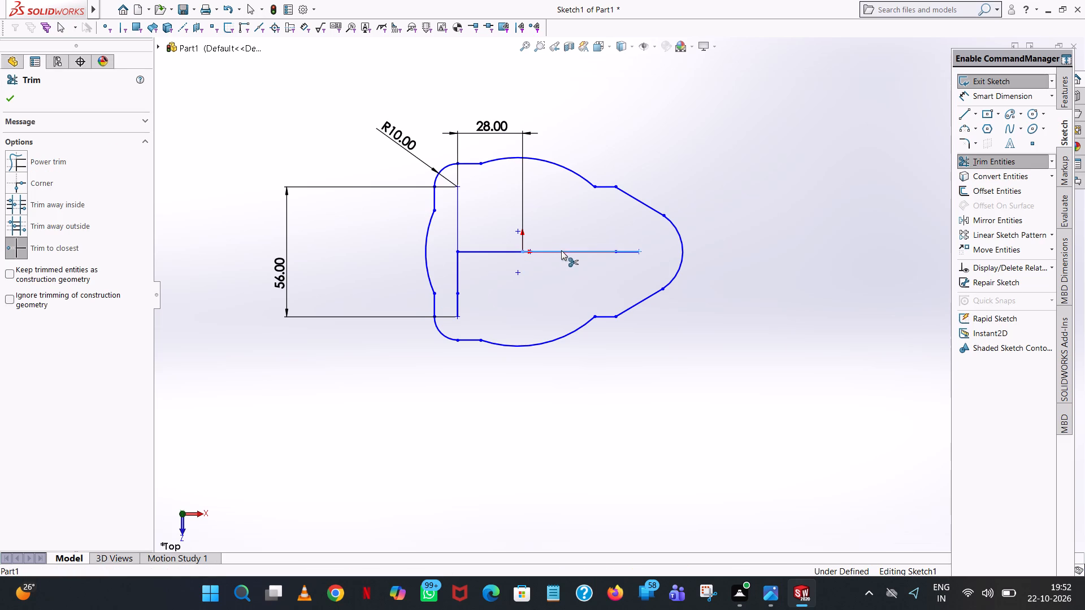
click(641, 252)
click(598, 251)
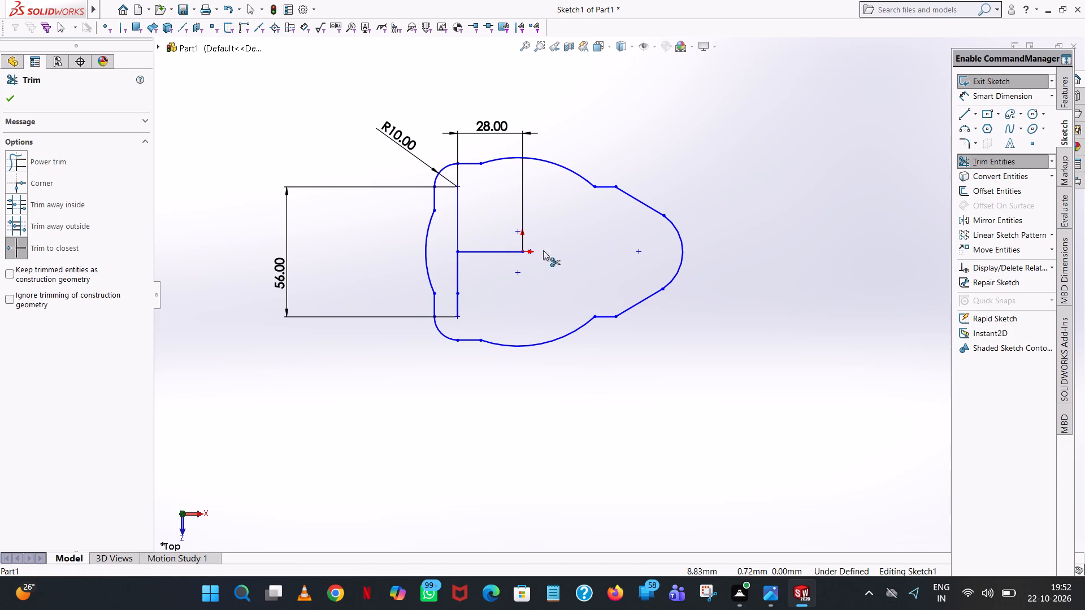
click(491, 254)
click(459, 275)
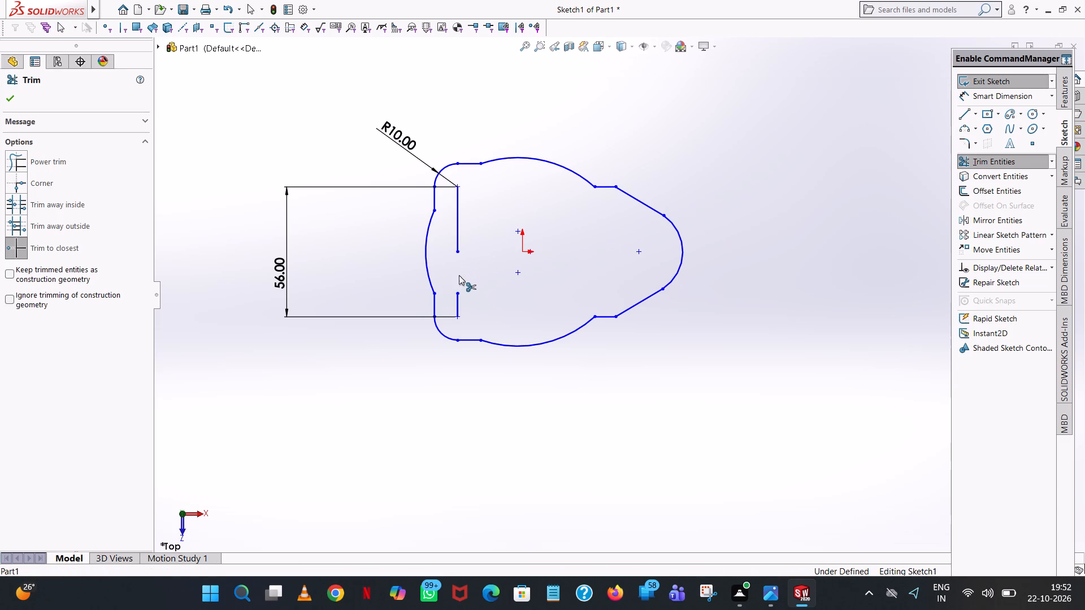
click(457, 233)
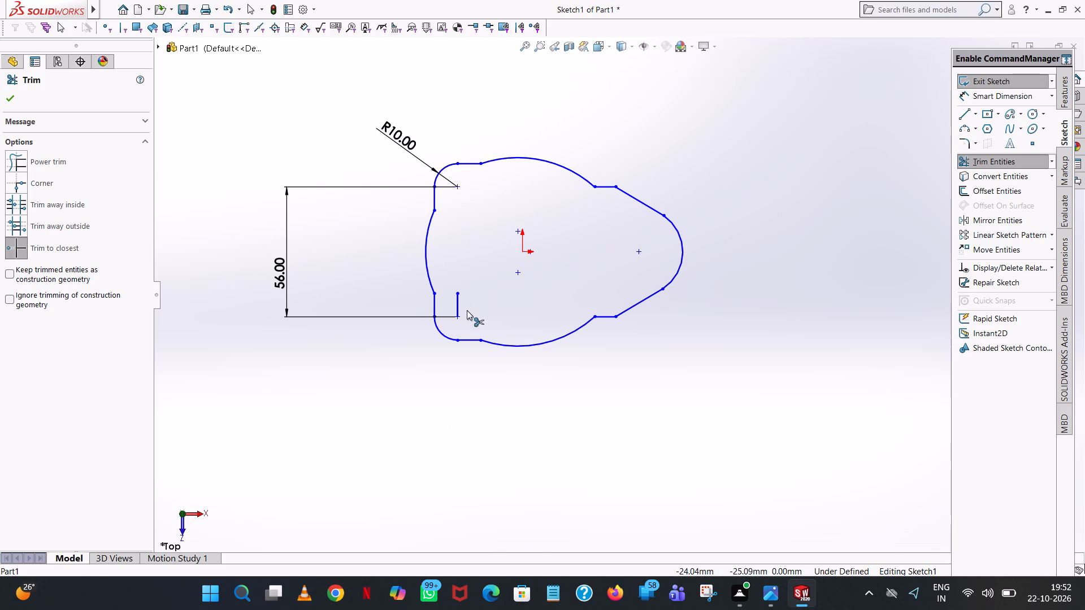
click(457, 303)
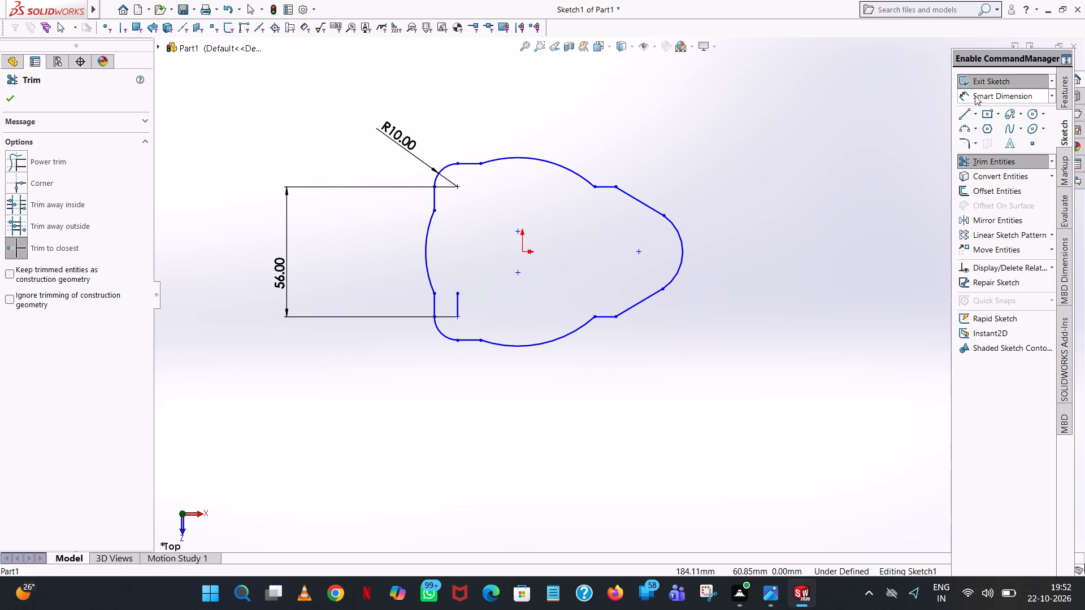
Set a 4 mm sketch fillet radius and pick both end corners of the two short horizontal lines on the profile's right side.
click(961, 145)
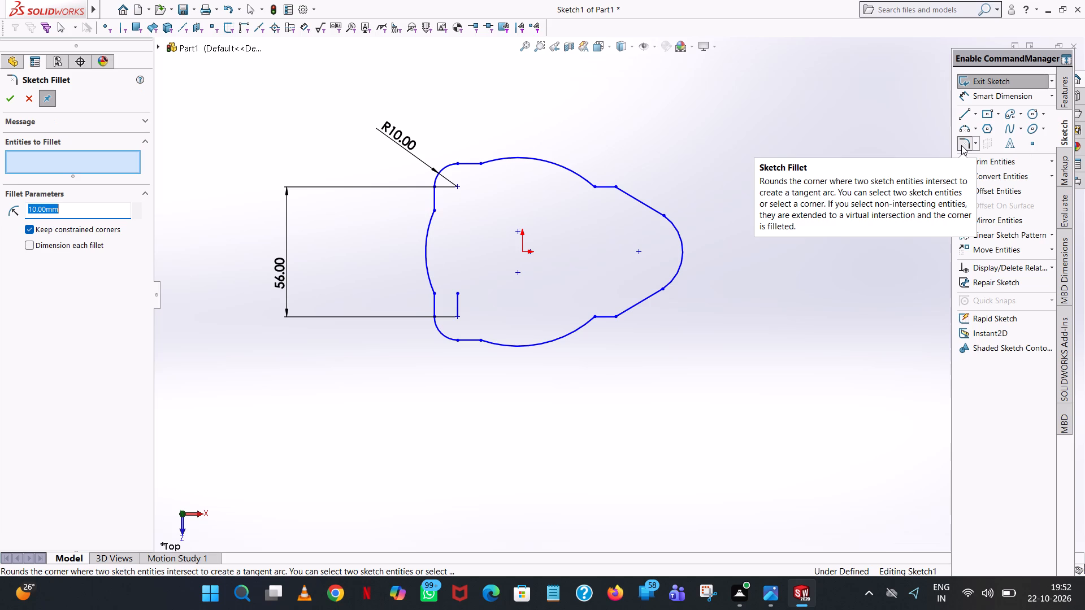
key(4)
key(Return)
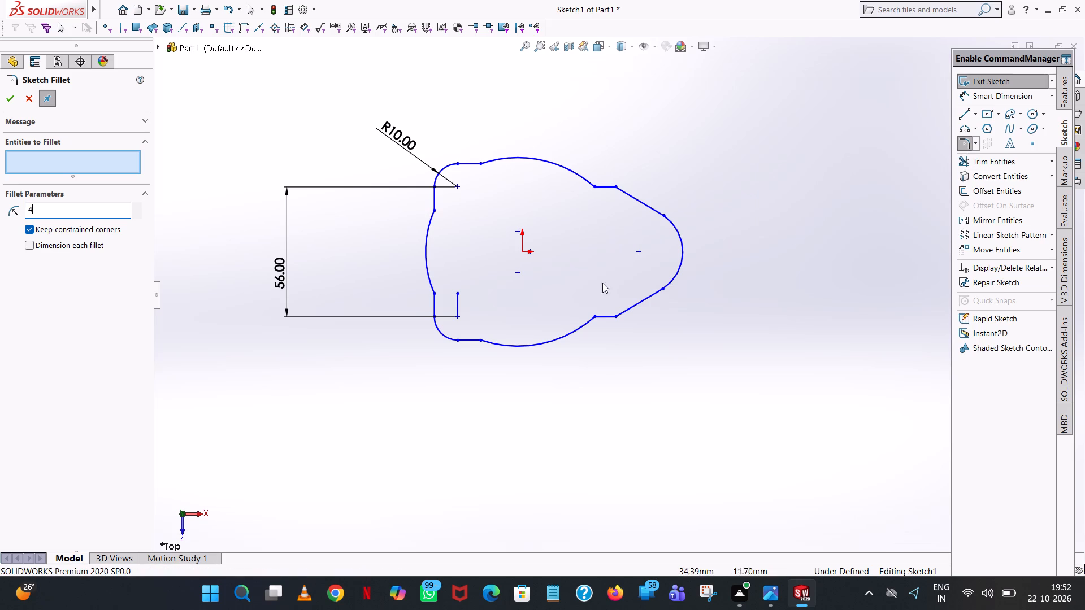
scroll(596, 313, down, 5)
click(601, 314)
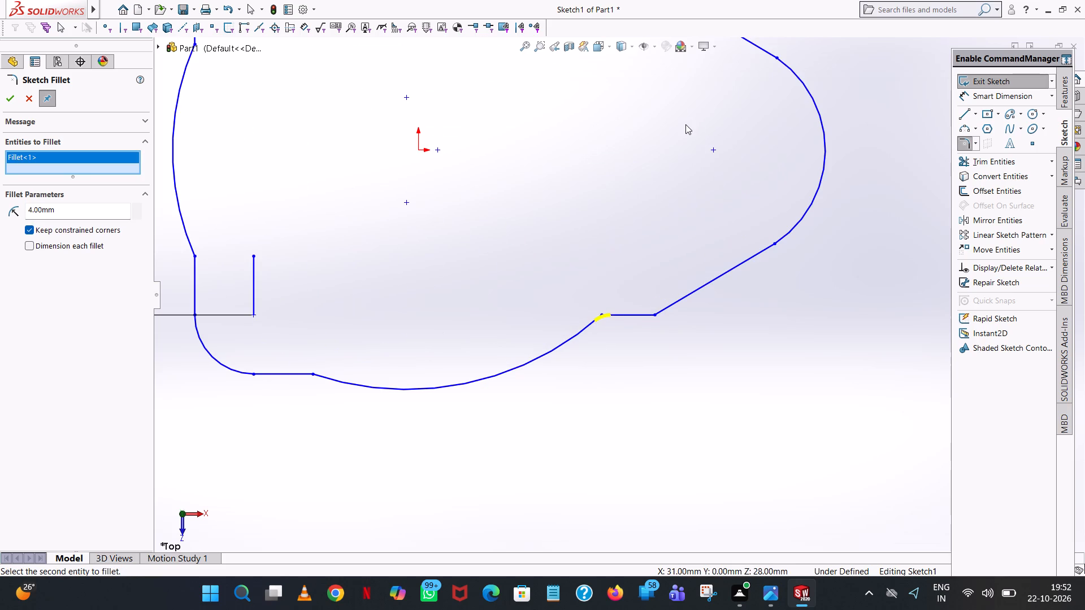
click(656, 316)
scroll(764, 70, up, 3)
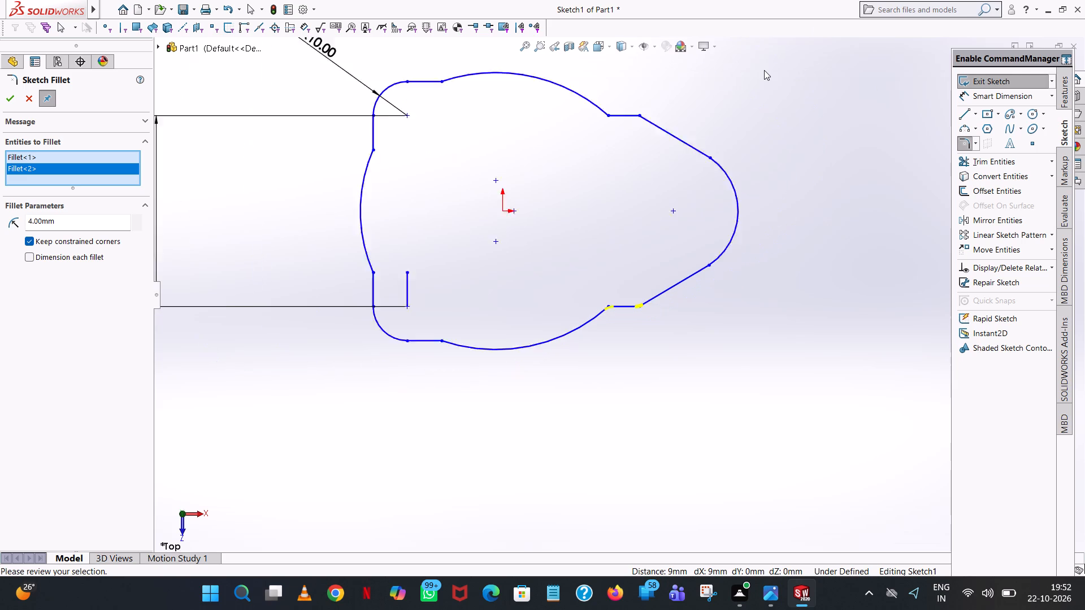
scroll(764, 70, up, 1)
click(636, 145)
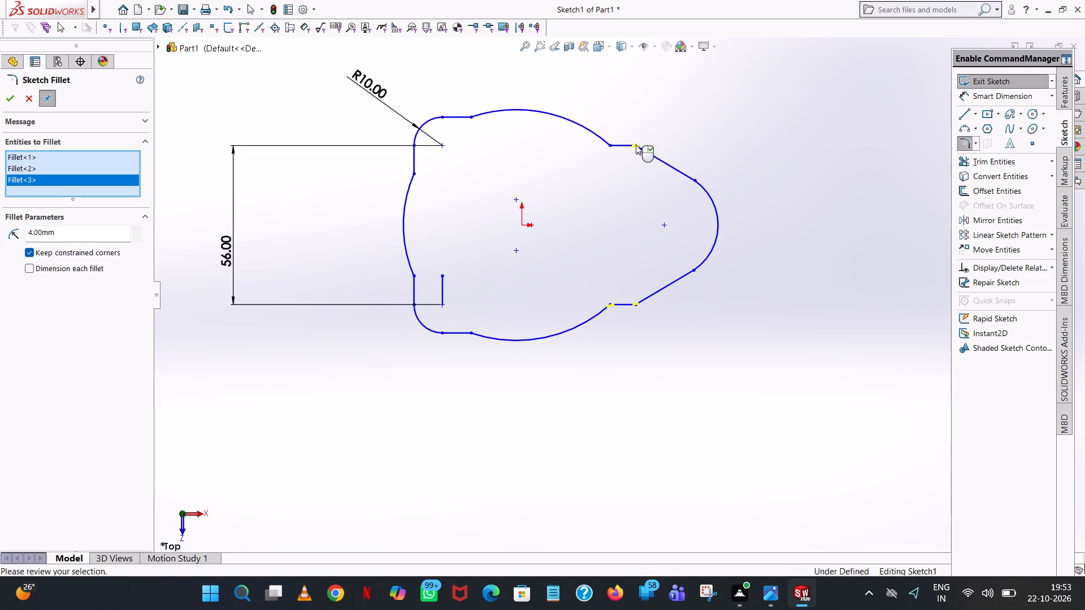
scroll(636, 145, down, 6)
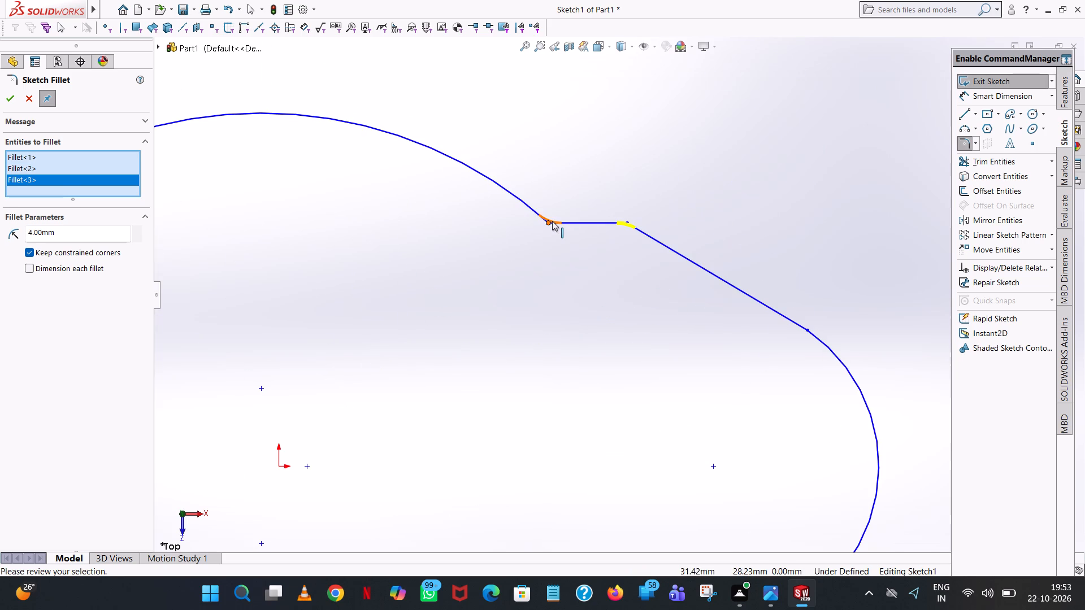
click(552, 221)
Add the corners where the upper and lower left horizontal lines meet the large arcs, and apply the 4 mm fillets.
scroll(439, 169, up, 5)
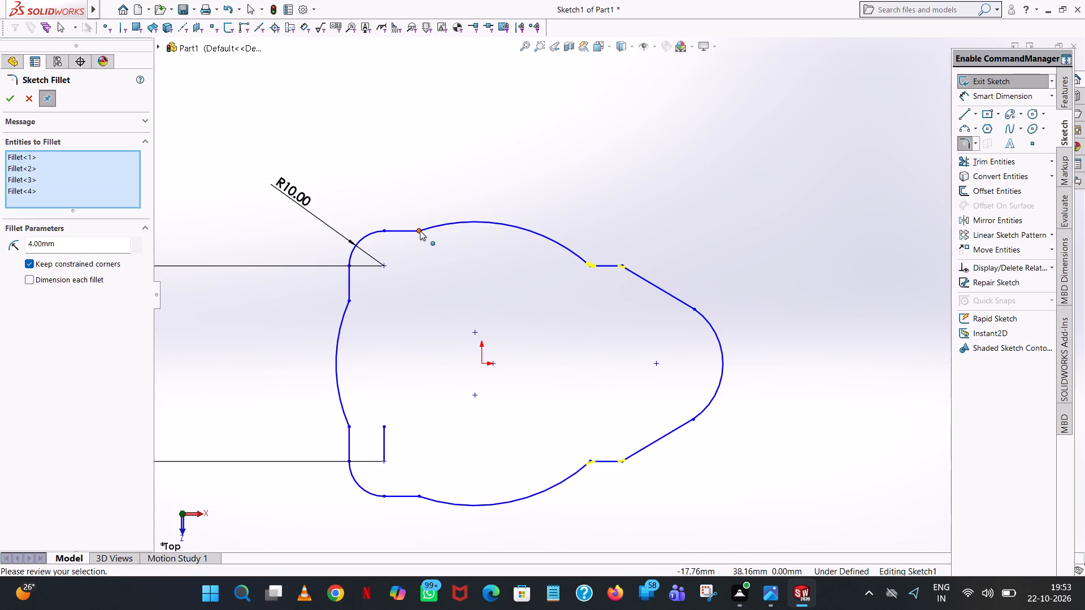
scroll(421, 230, down, 7)
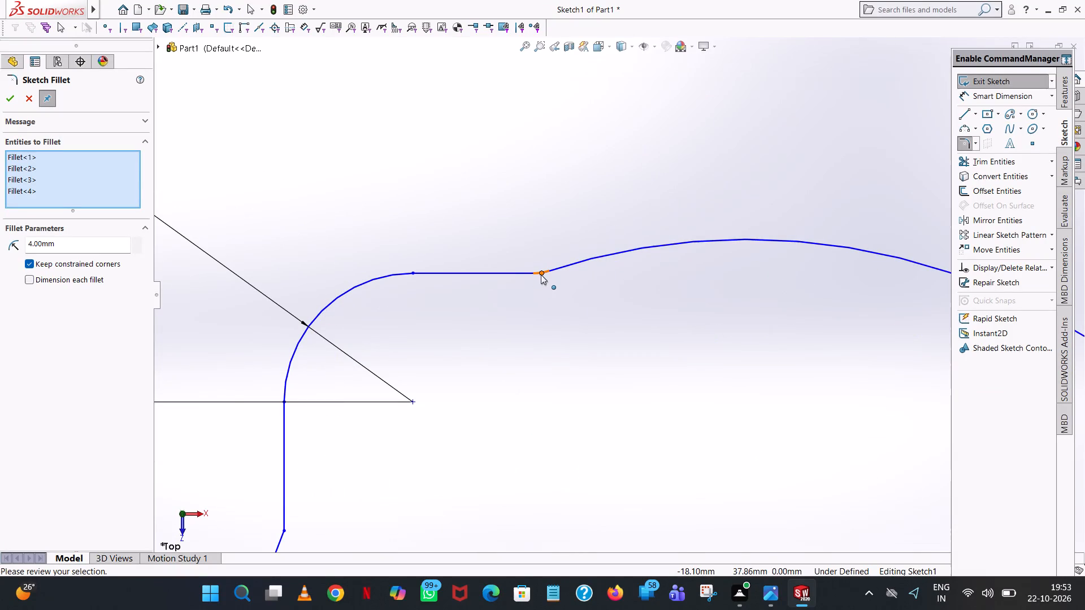
click(541, 274)
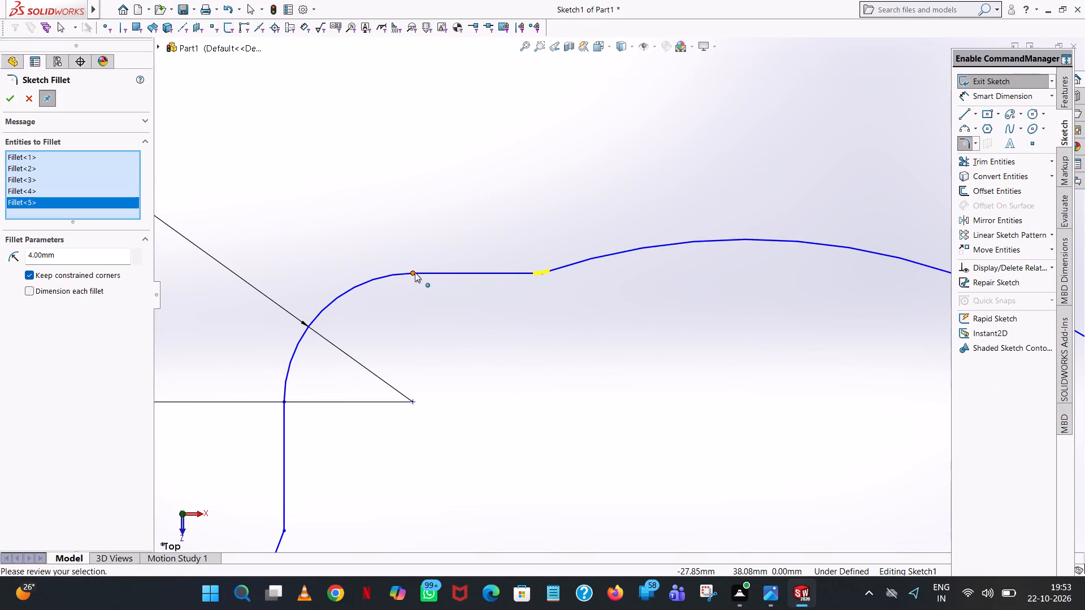
click(413, 273)
click(412, 273)
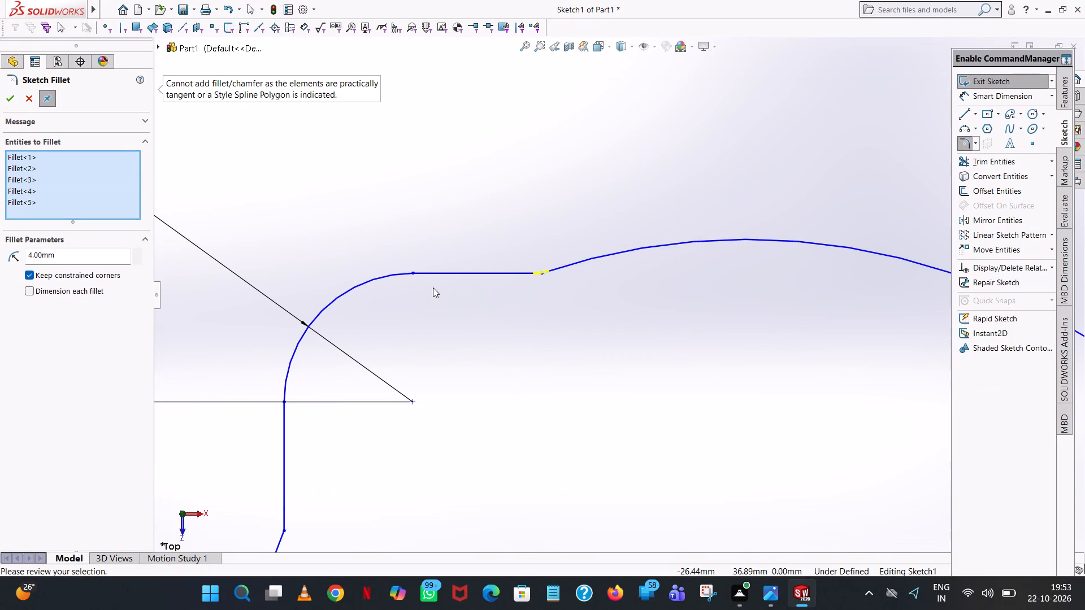
scroll(439, 284, up, 5)
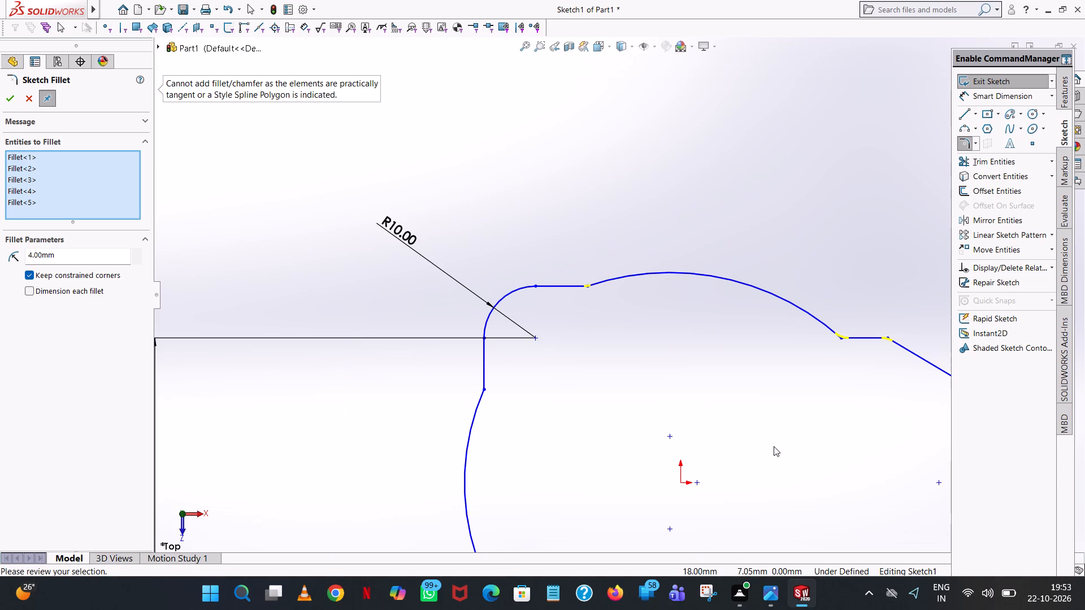
scroll(774, 446, up, 4)
scroll(759, 456, down, 3)
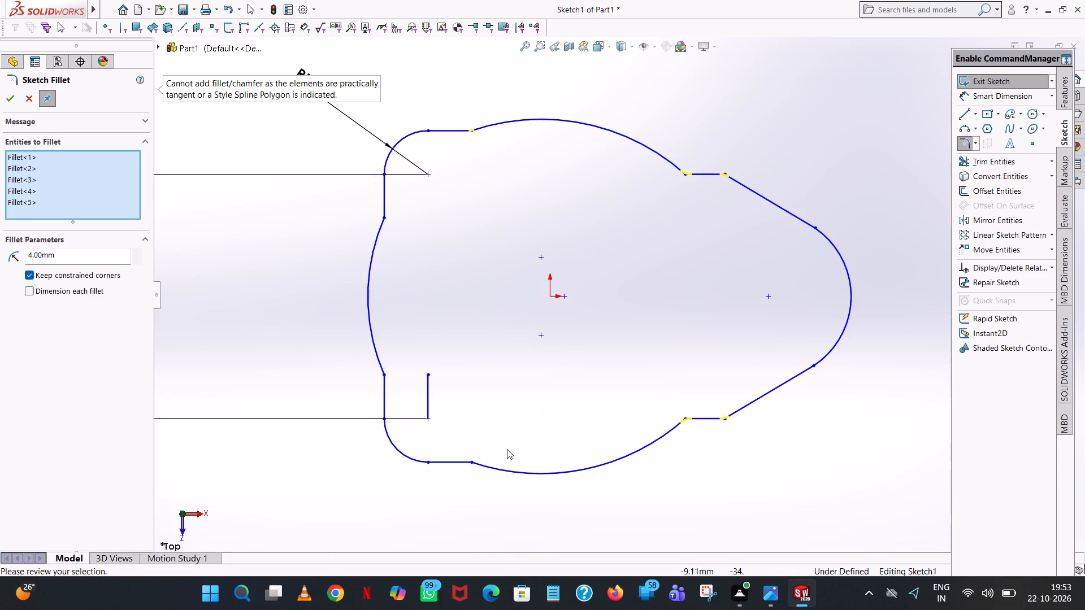
click(471, 462)
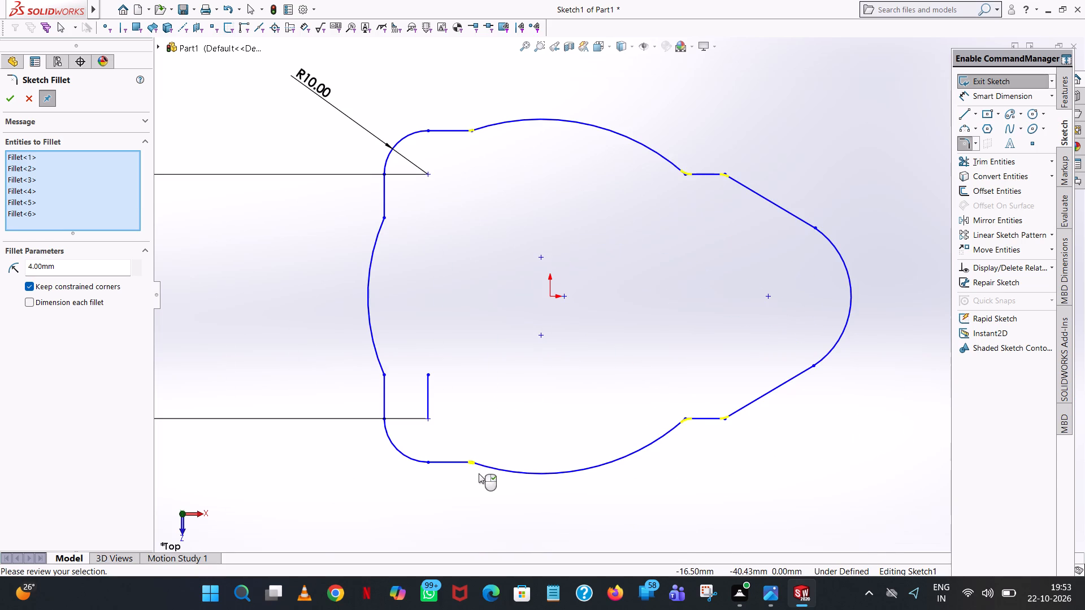
scroll(479, 473, down, 4)
scroll(781, 414, up, 5)
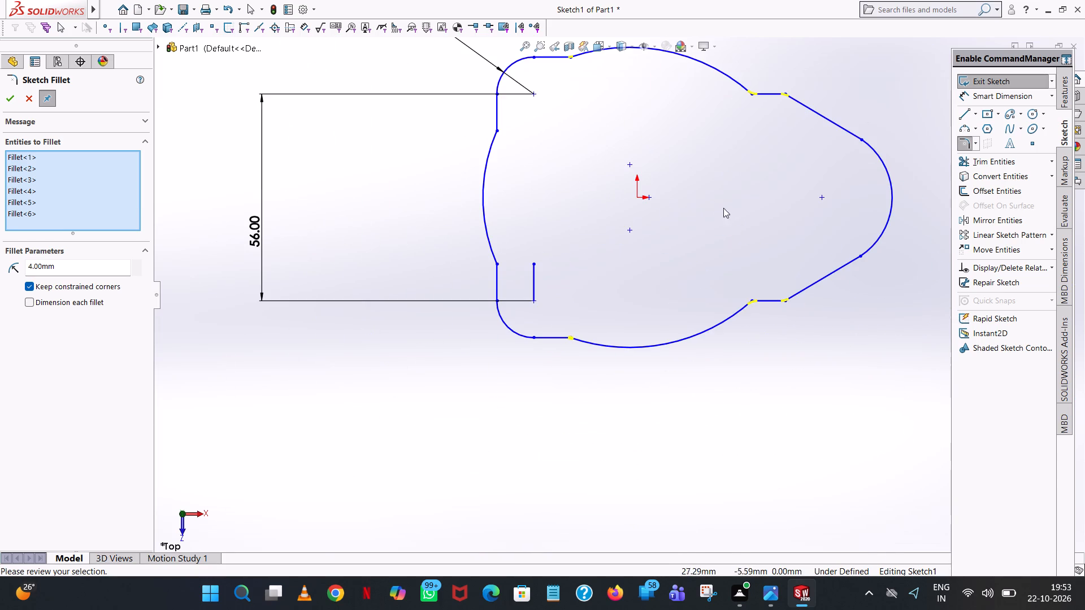
scroll(696, 189, up, 2)
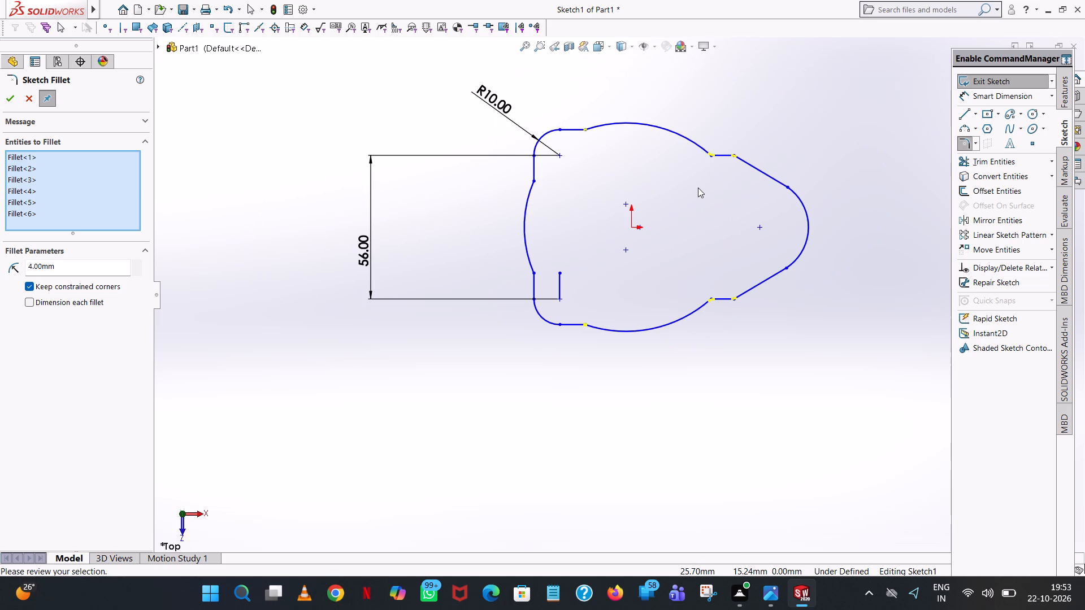
click(10, 95)
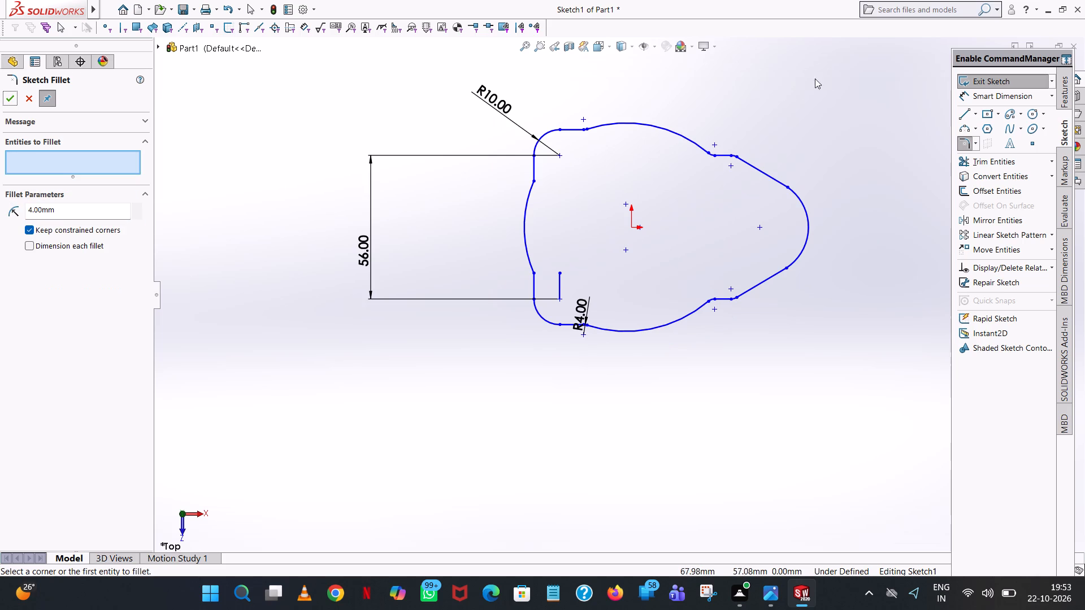
Close the sketch fillet command and dimension the radius of the arc at the profile's right end.
click(1063, 93)
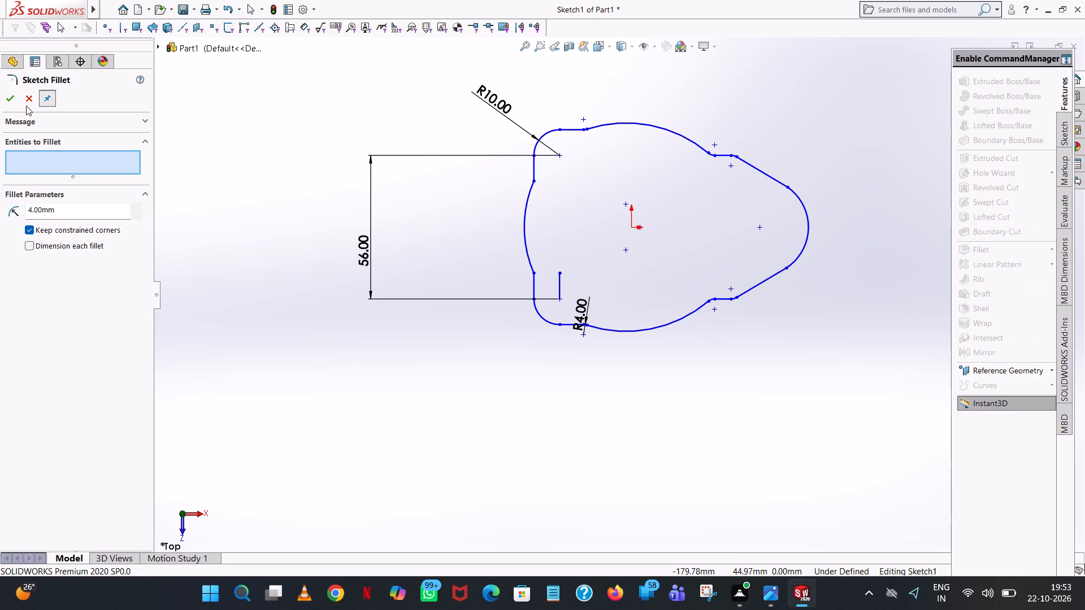
click(10, 98)
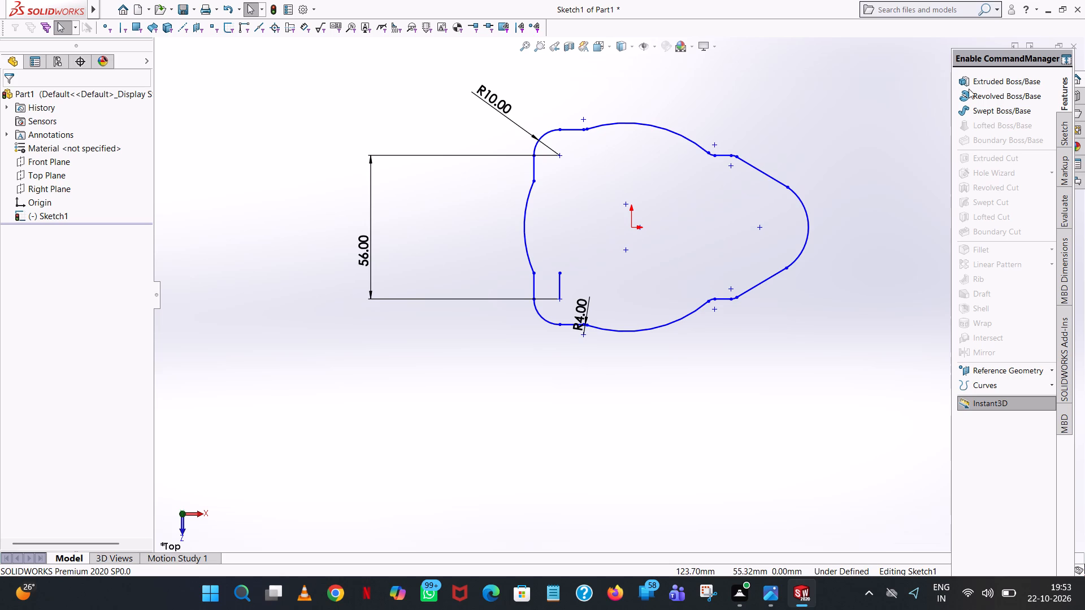
click(1065, 131)
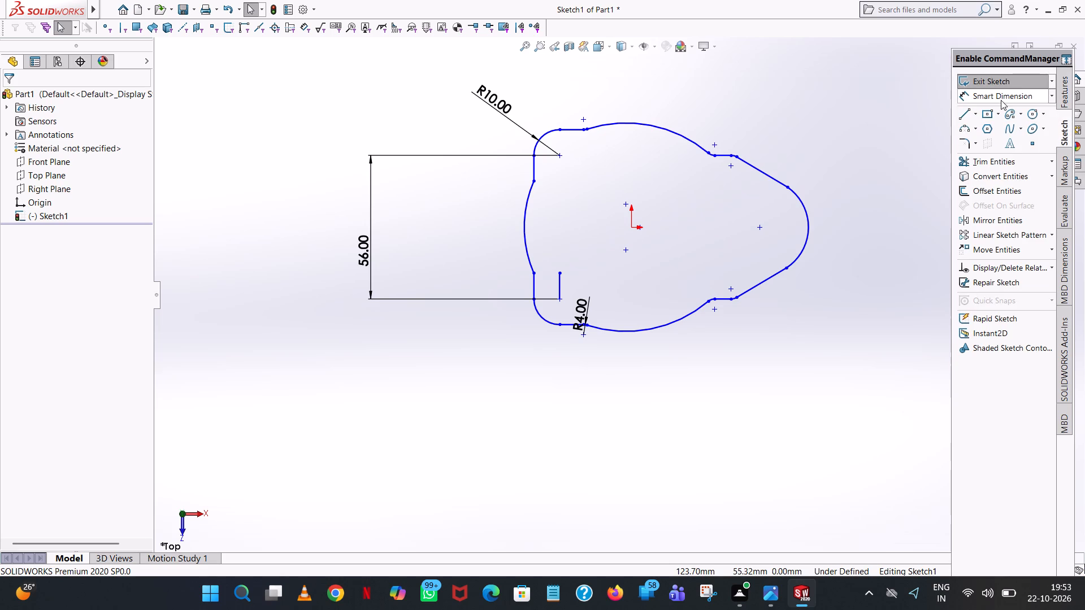
click(1001, 100)
click(809, 215)
click(909, 213)
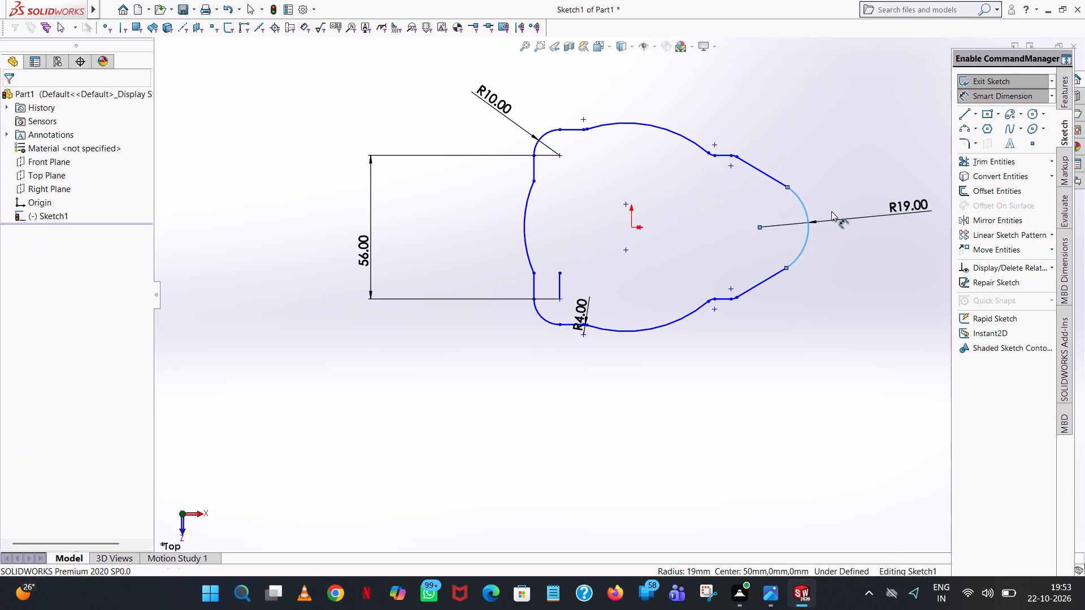
click(864, 195)
click(870, 99)
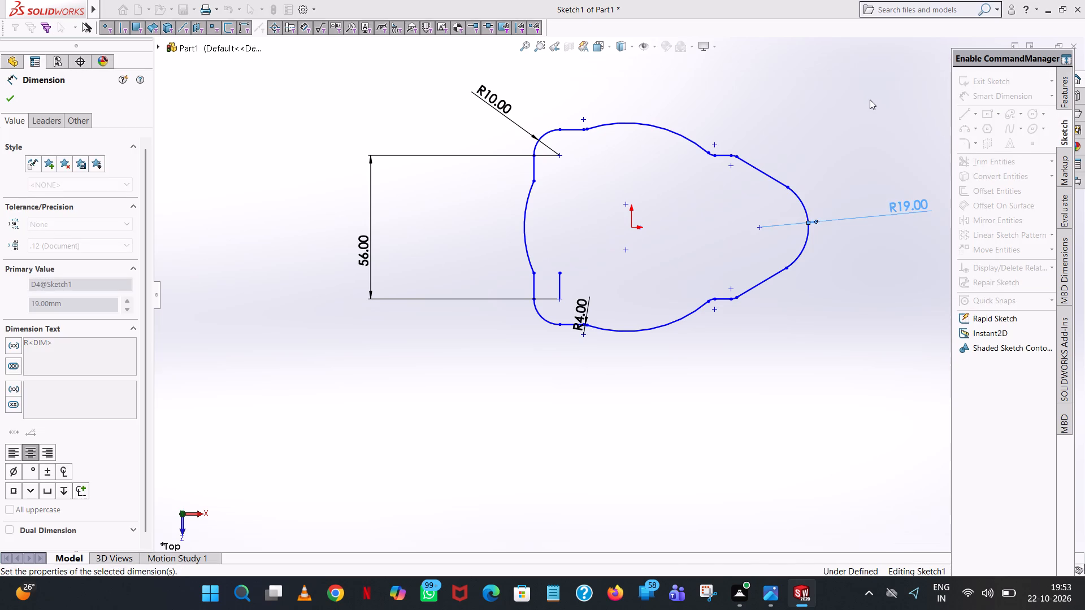
Dimension the radii of the lower left corner arc and the shallow arc on the profile's left side.
click(539, 317)
click(487, 386)
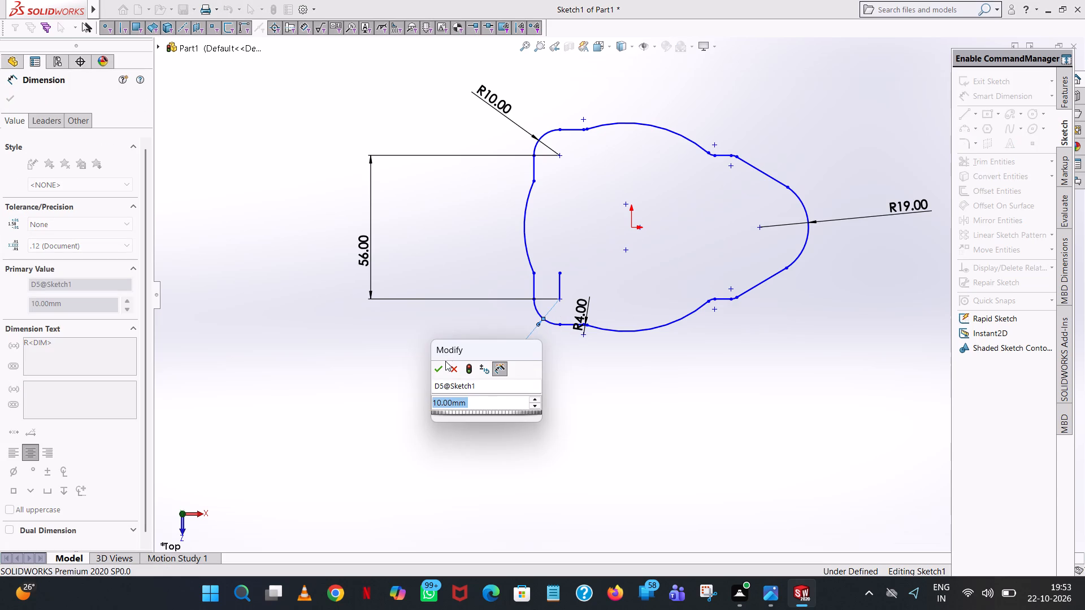
click(441, 366)
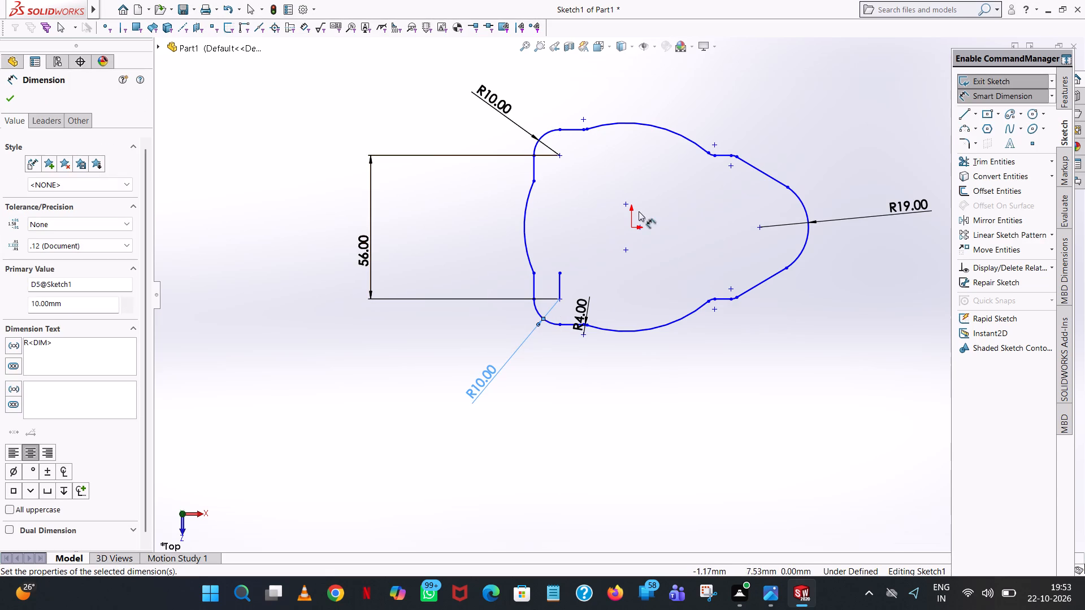
click(523, 223)
click(335, 187)
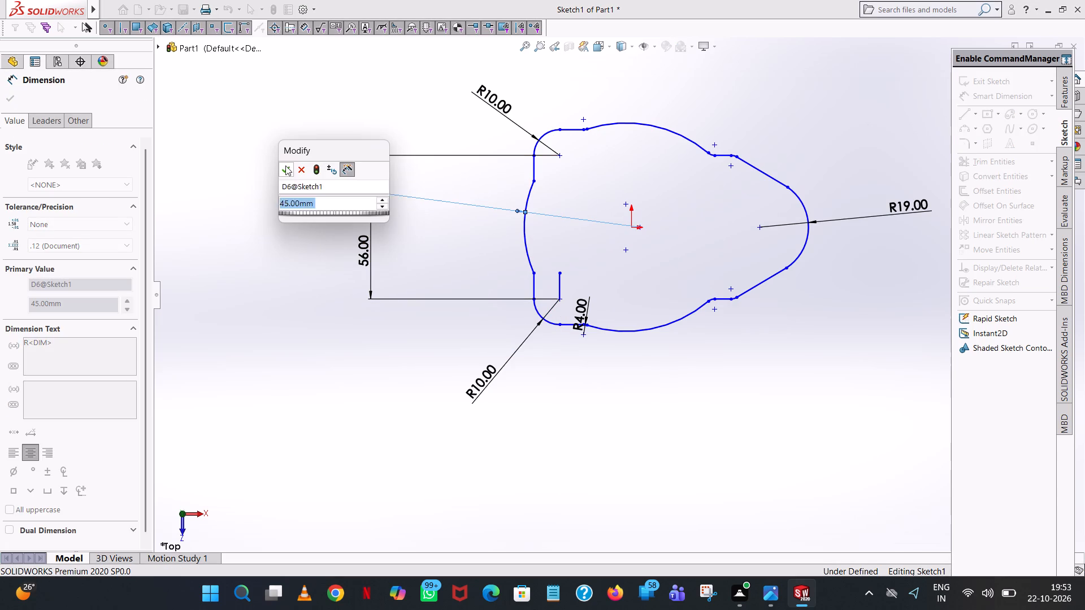
click(285, 165)
click(328, 84)
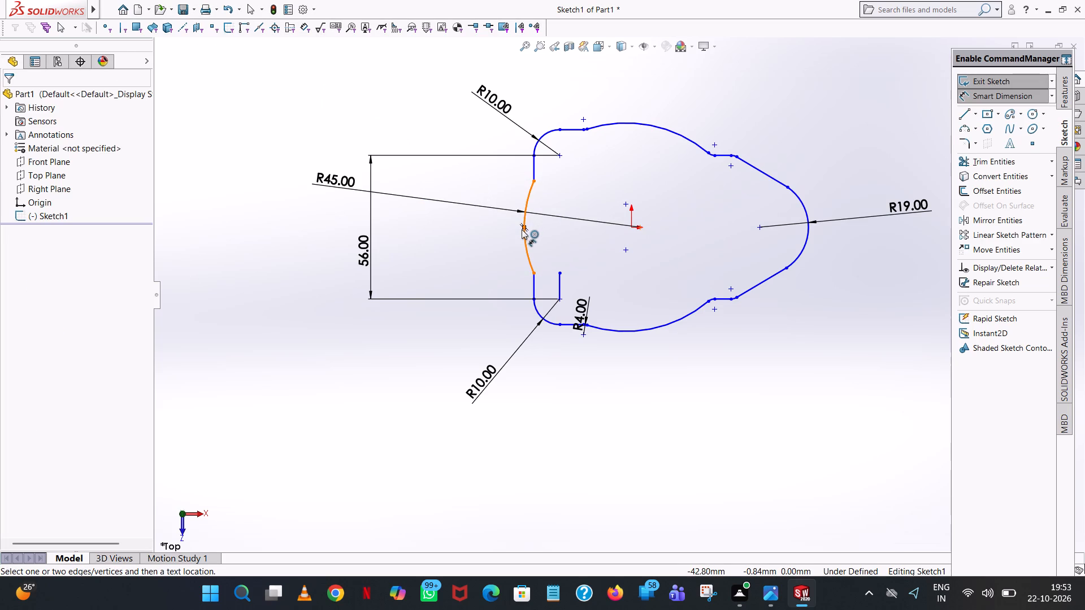
key(Escape)
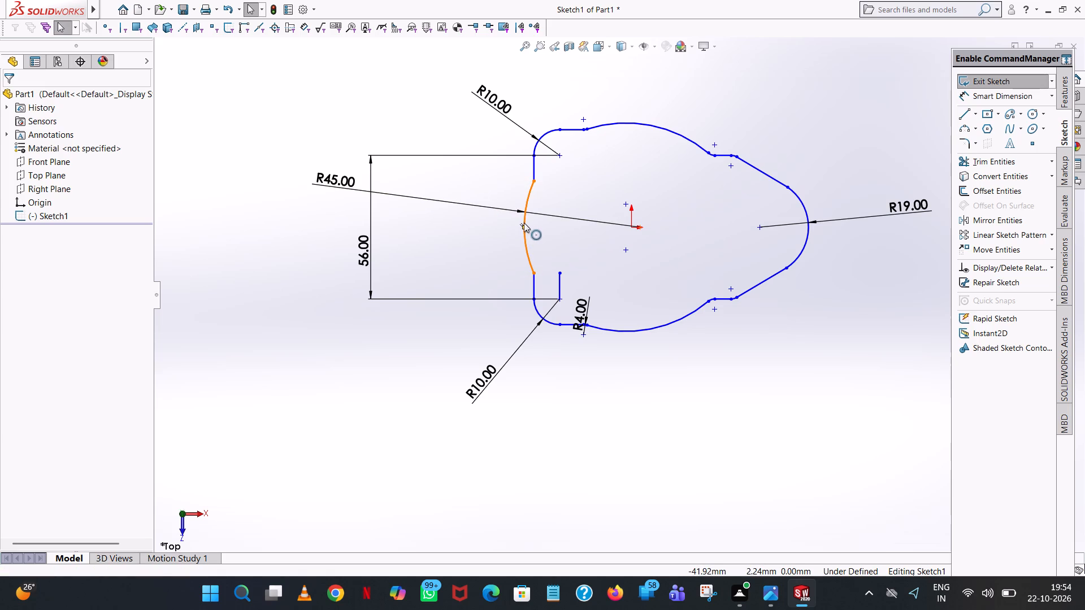
Add horizontal relations aligning the left side arc's midpoint and the right end arc's centre with the origin.
ctrl+click(523, 227)
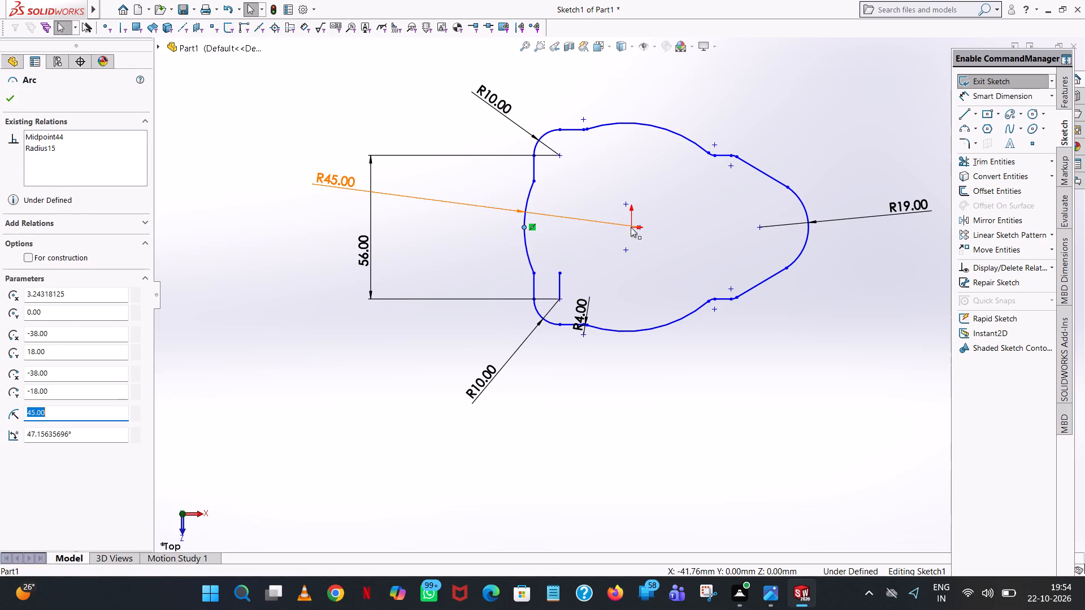
ctrl+click(631, 227)
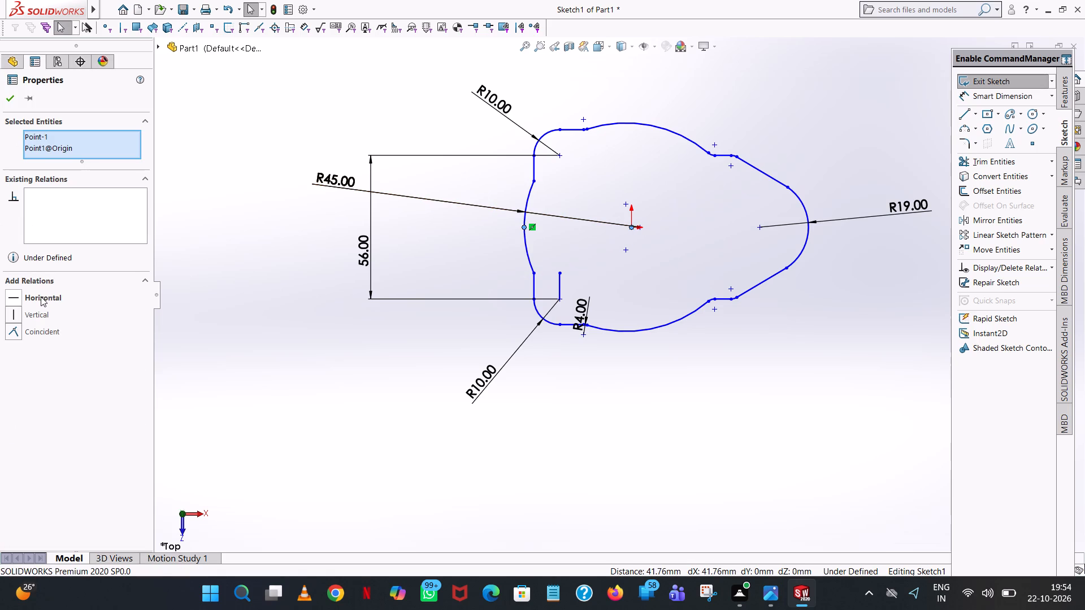
click(41, 297)
click(12, 102)
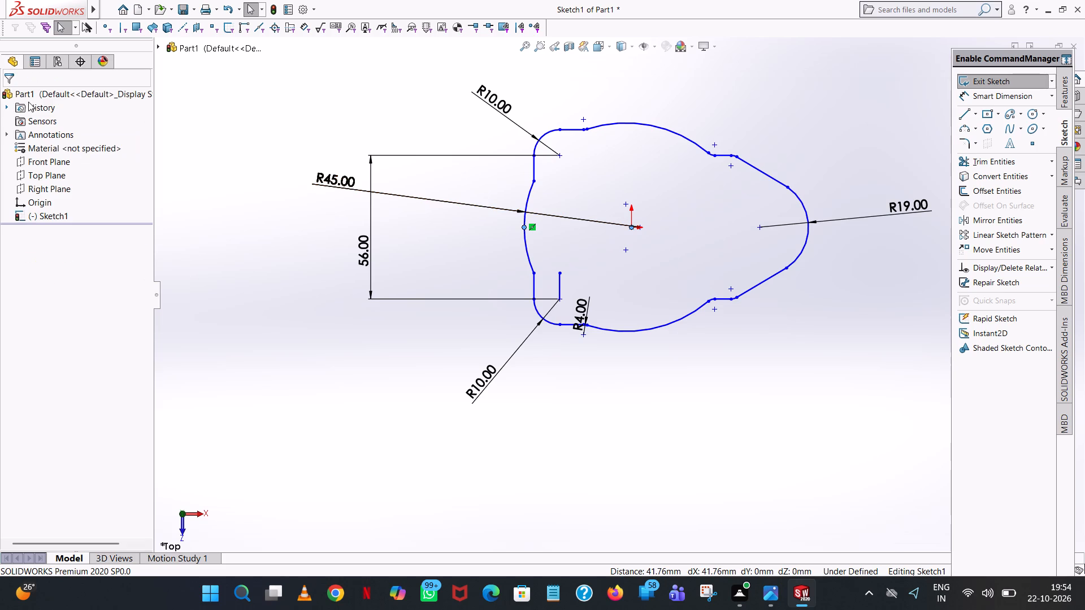
click(348, 112)
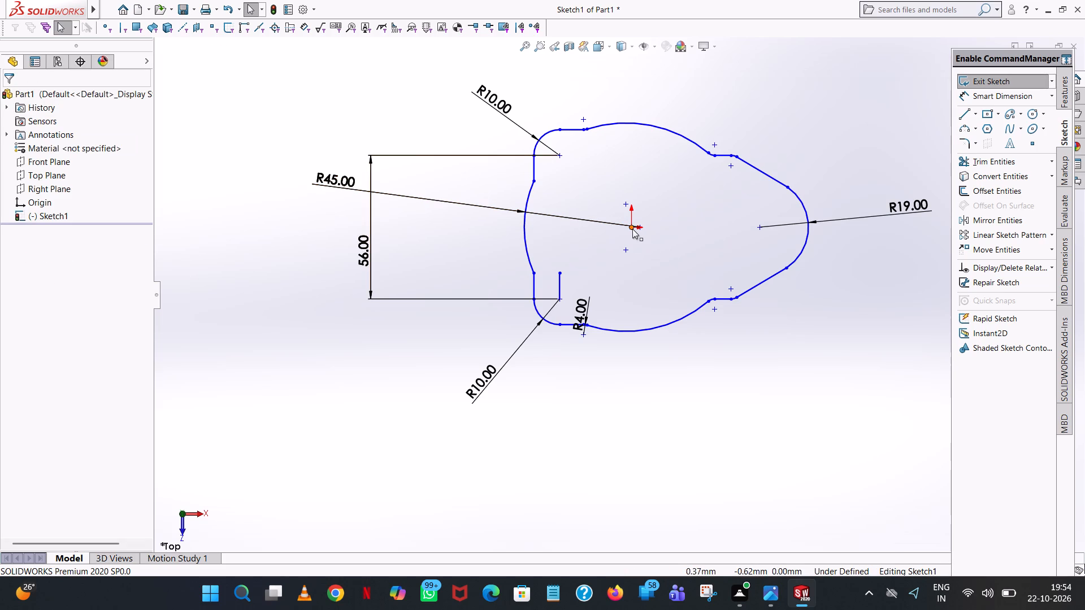
ctrl+click(632, 228)
ctrl+click(759, 225)
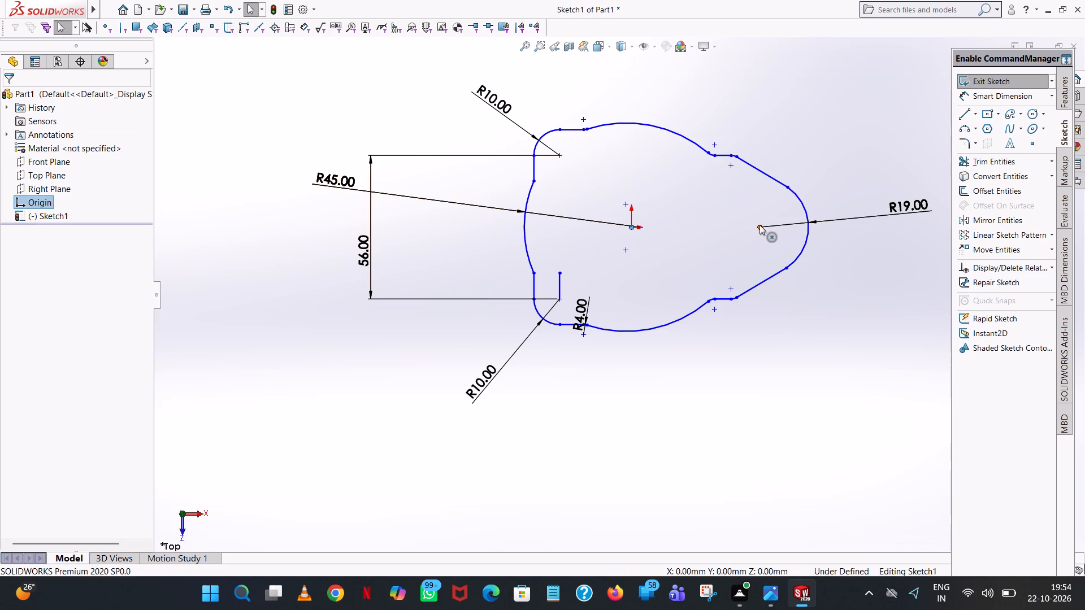
click(42, 298)
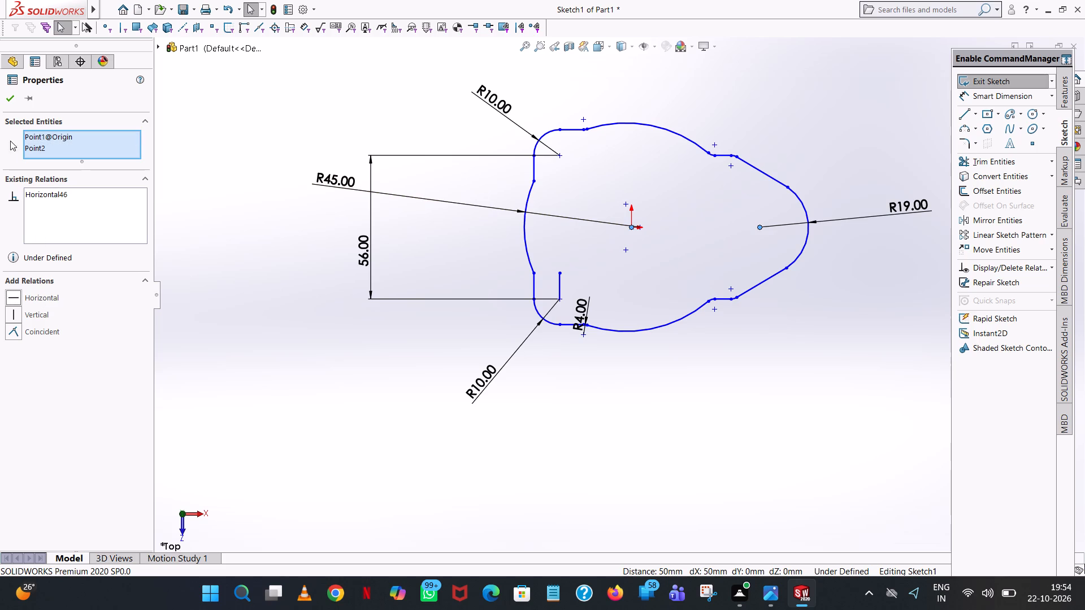
click(10, 101)
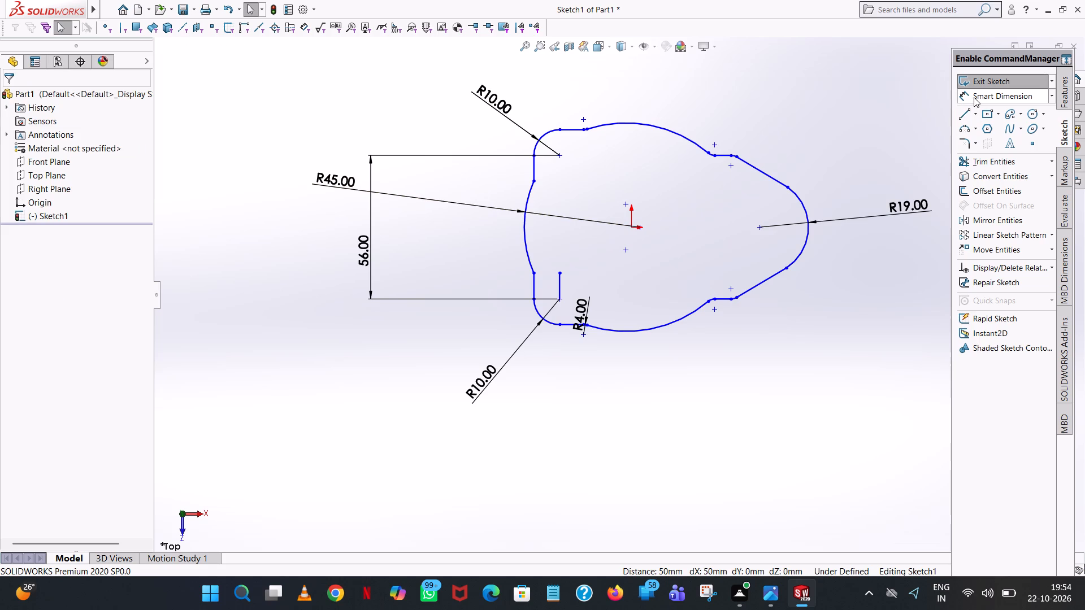
Dimension the horizontal distances from the origin to the right end arc's centre and to the left side arc's midpoint.
click(974, 97)
click(761, 226)
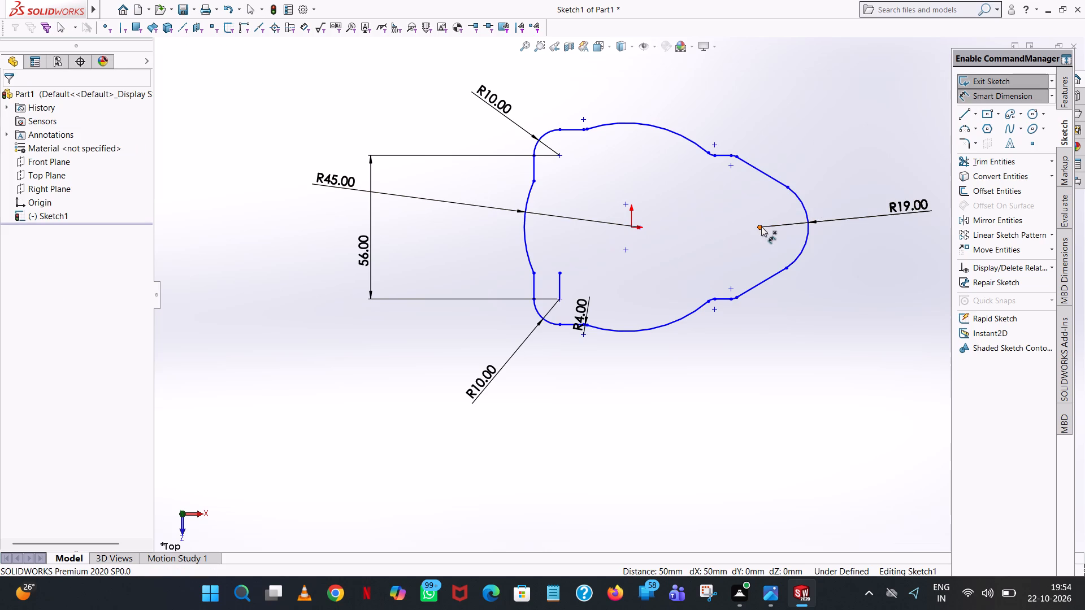
click(630, 228)
click(778, 434)
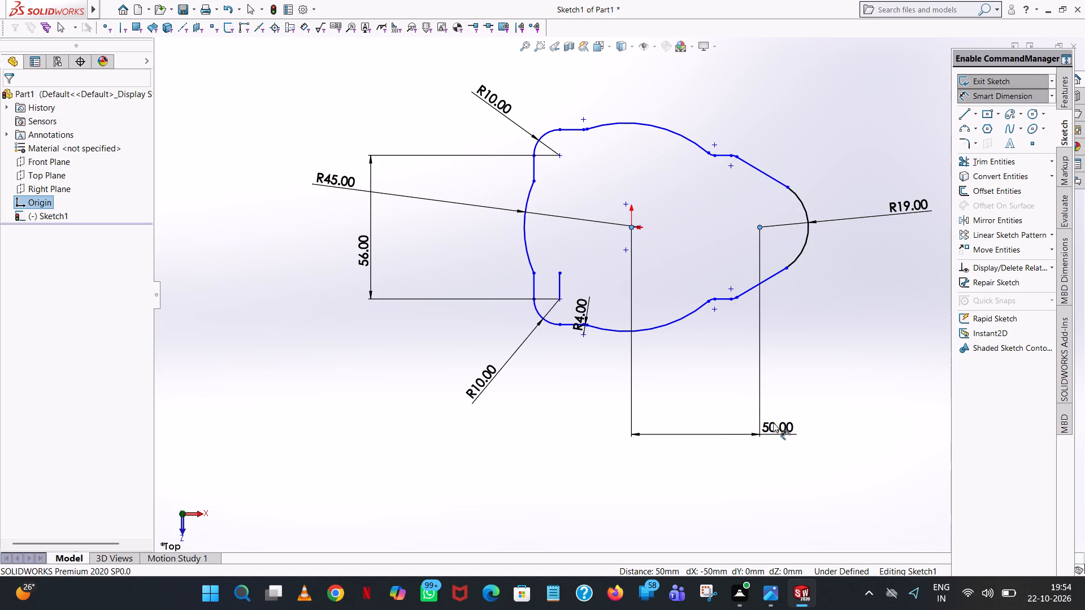
click(725, 418)
click(893, 254)
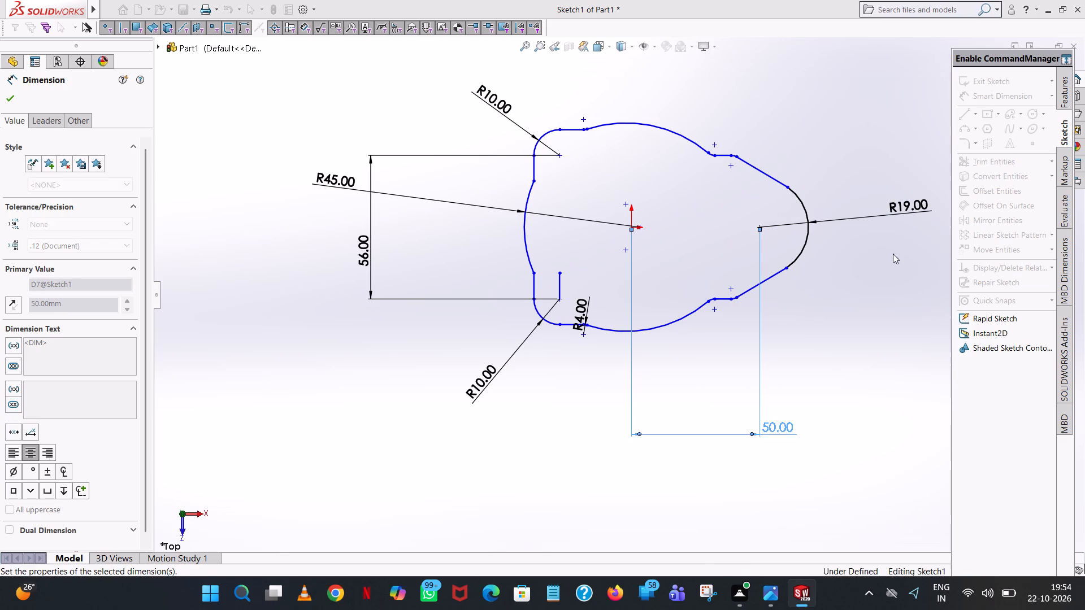
click(523, 229)
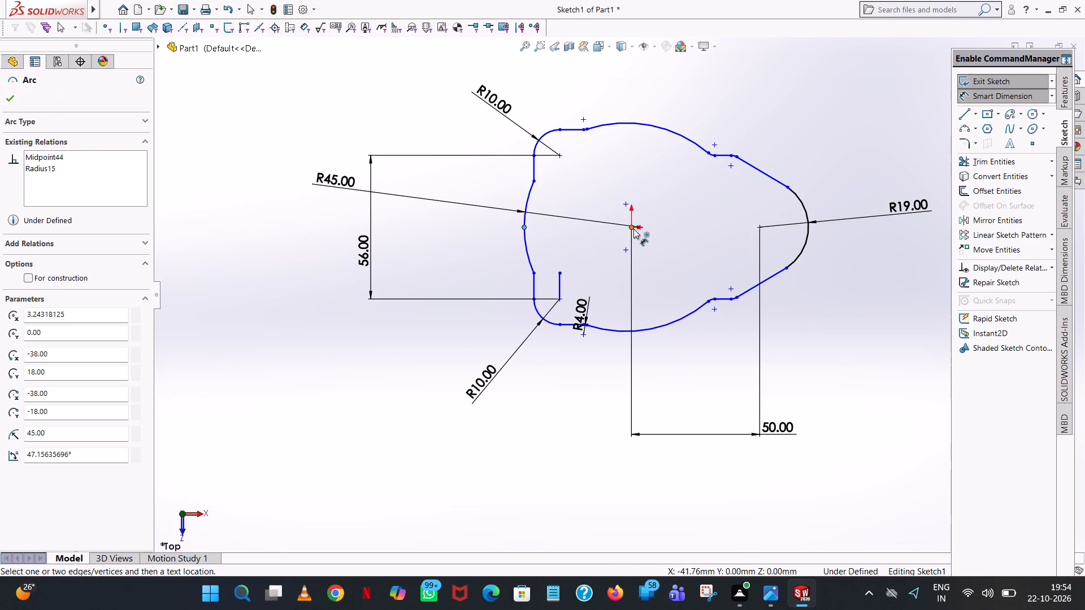
click(633, 229)
click(619, 381)
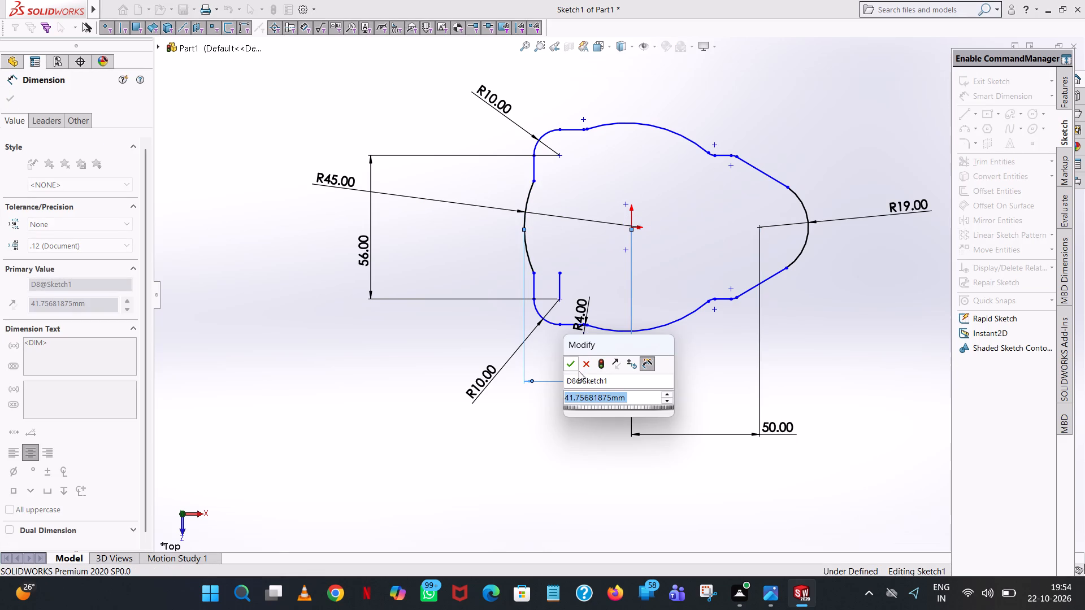
click(571, 364)
click(310, 290)
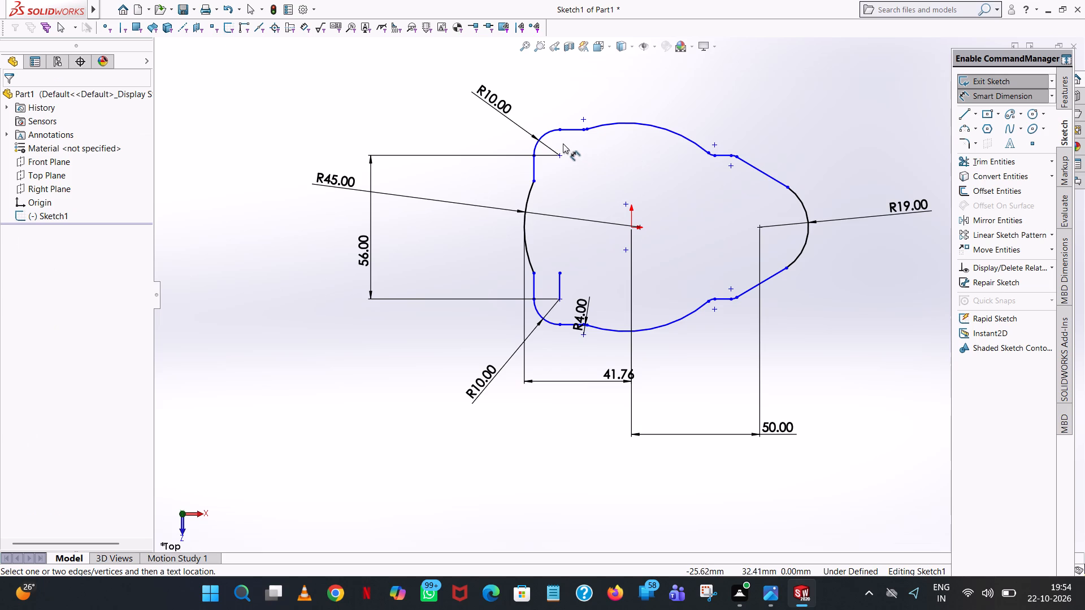
Dimension the upper left corner arc's centre horizontally from the origin and vertically from the left side arc's midpoint.
click(557, 156)
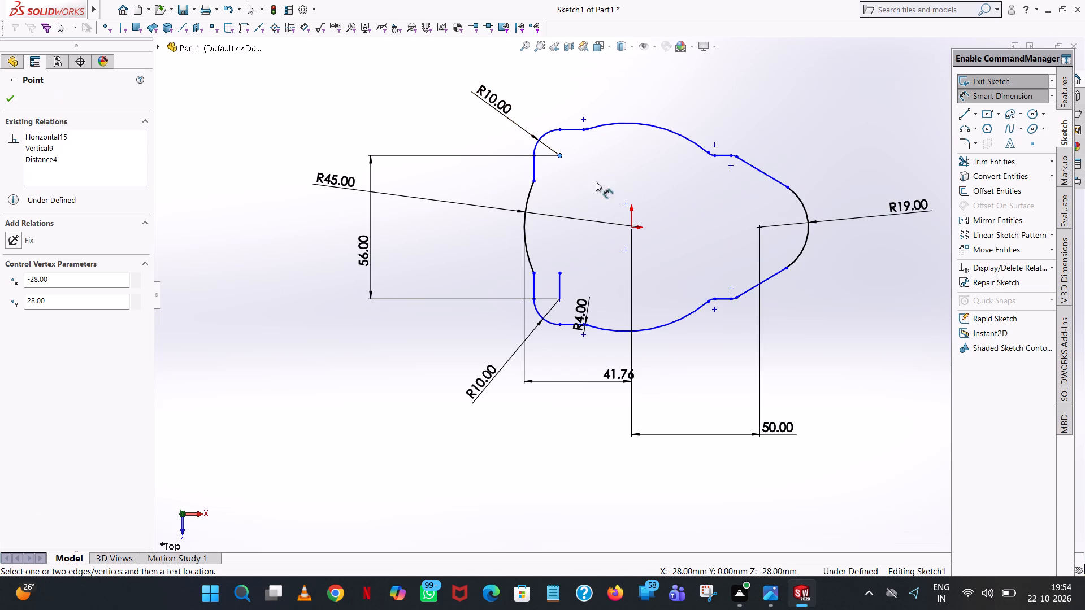
click(632, 225)
click(566, 77)
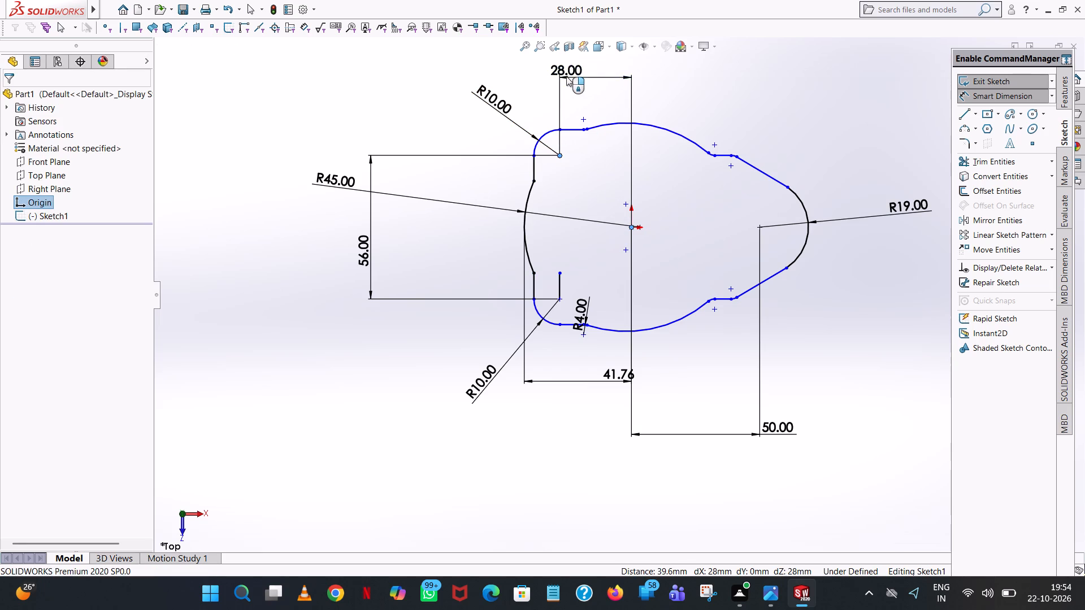
click(518, 56)
click(761, 111)
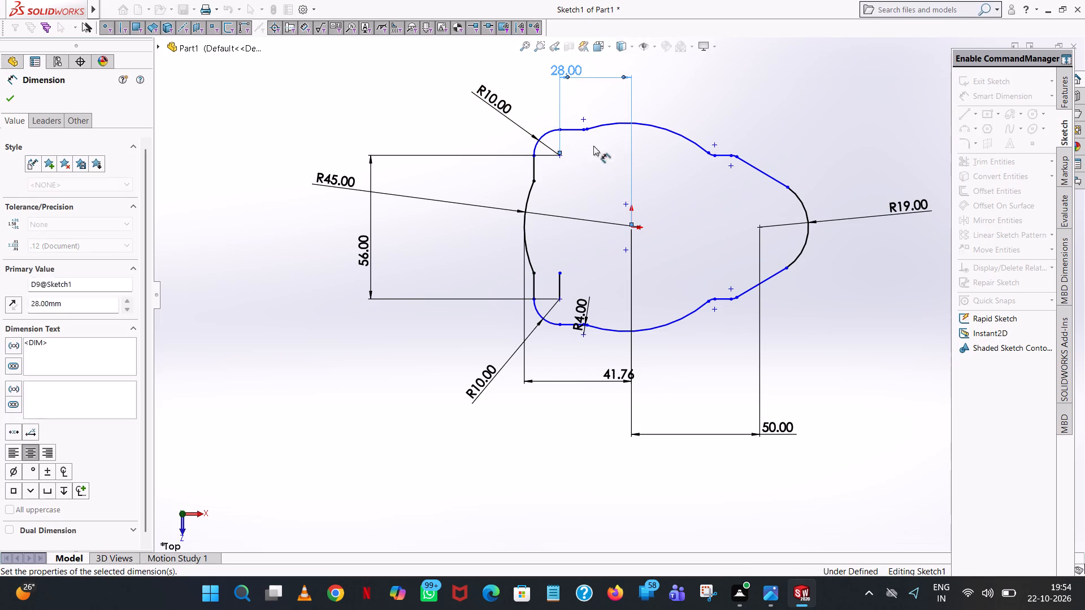
click(559, 156)
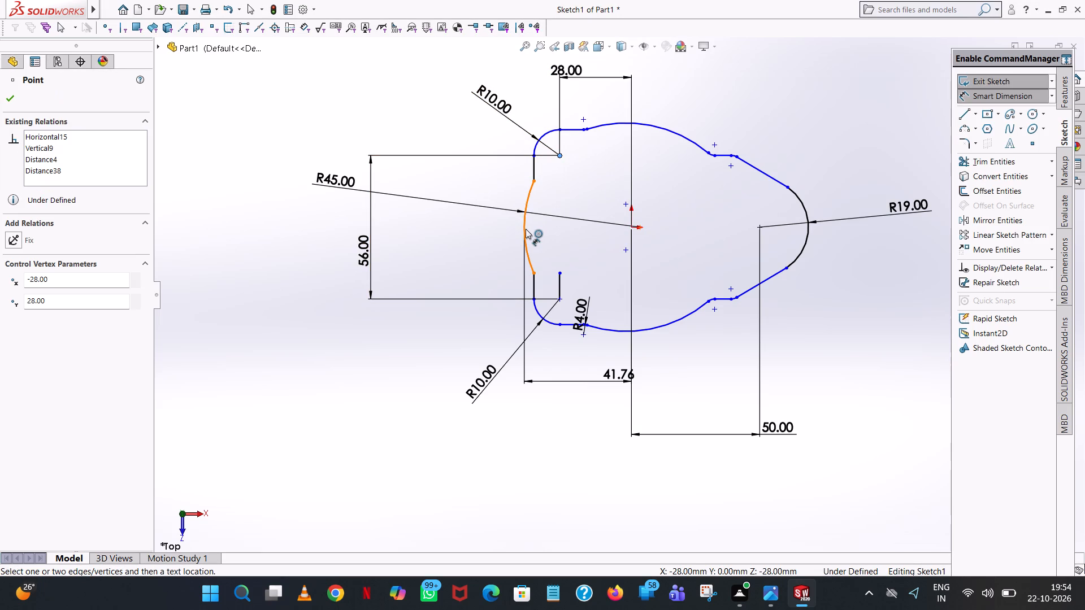
click(526, 227)
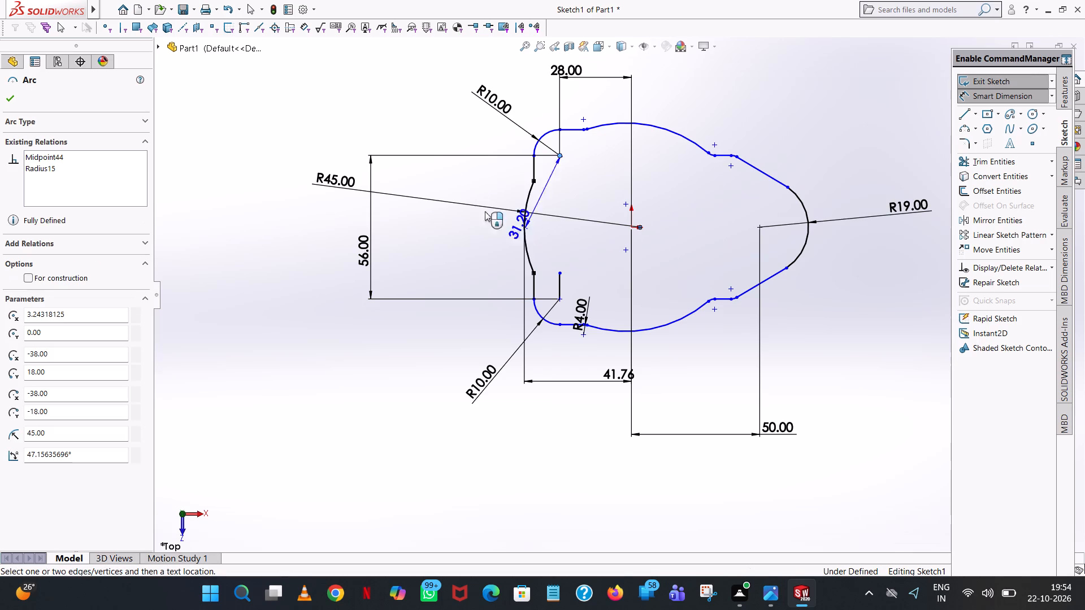
click(403, 193)
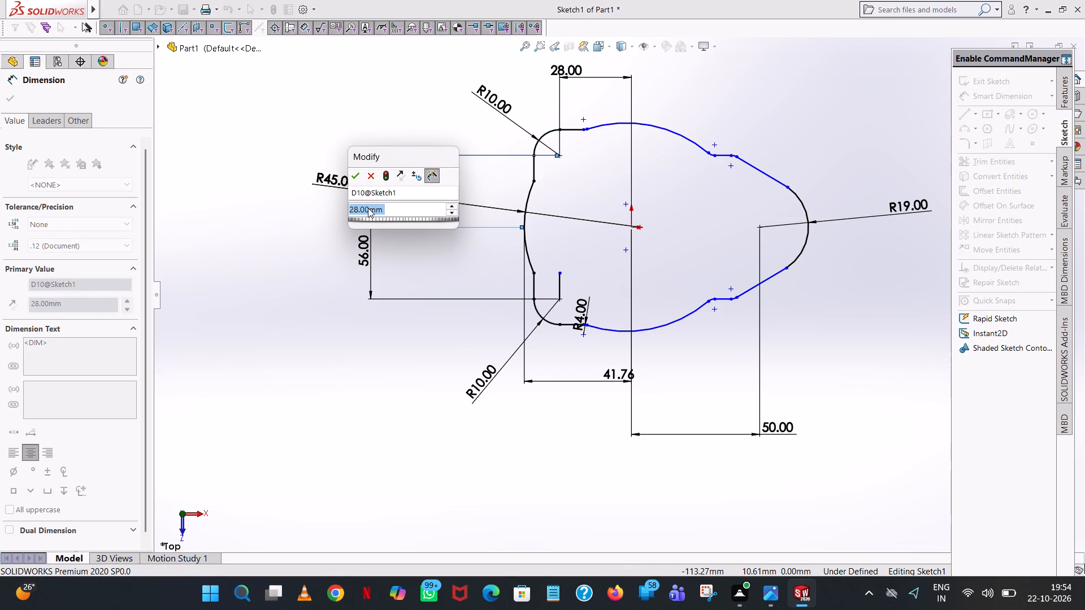
click(357, 176)
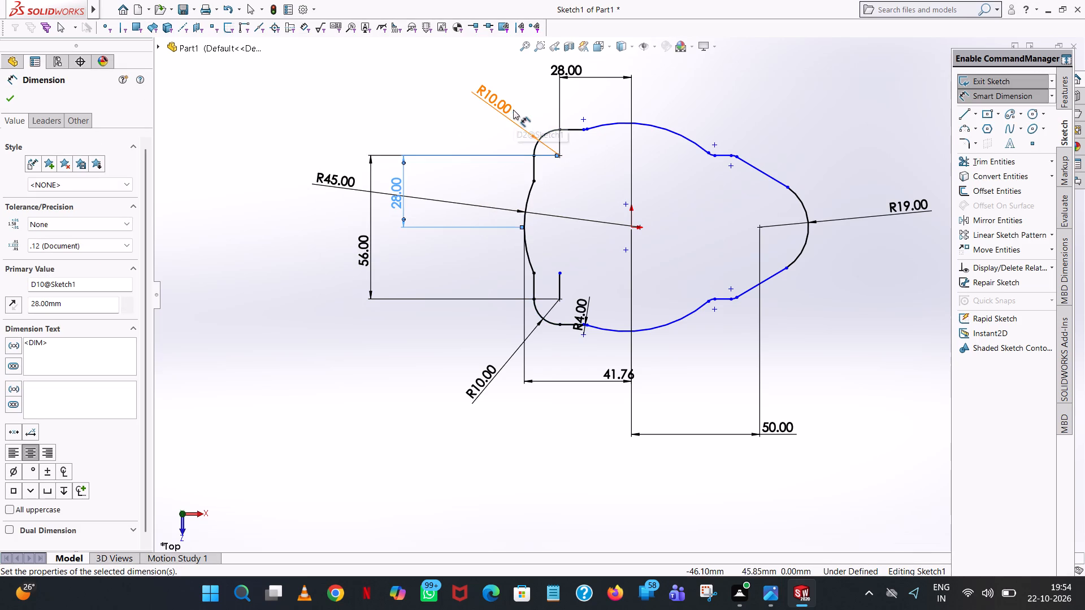
Trim to closest the leftover vertical line above the lower left corner arc's centre.
click(984, 165)
click(559, 282)
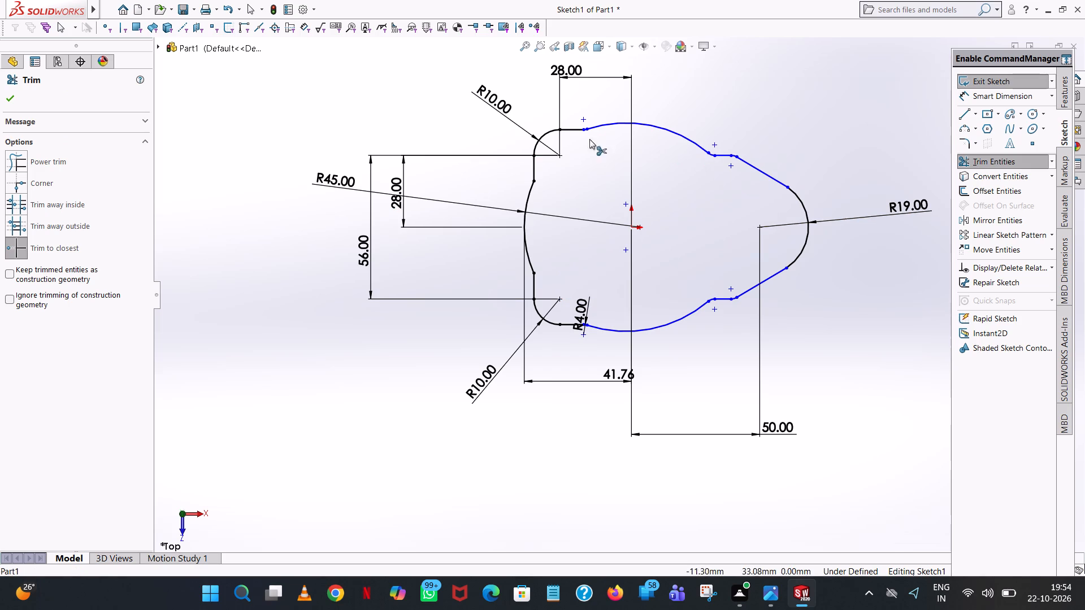
Dimension the radius of the large upper arc of the profile, keeping its drawn size.
click(994, 98)
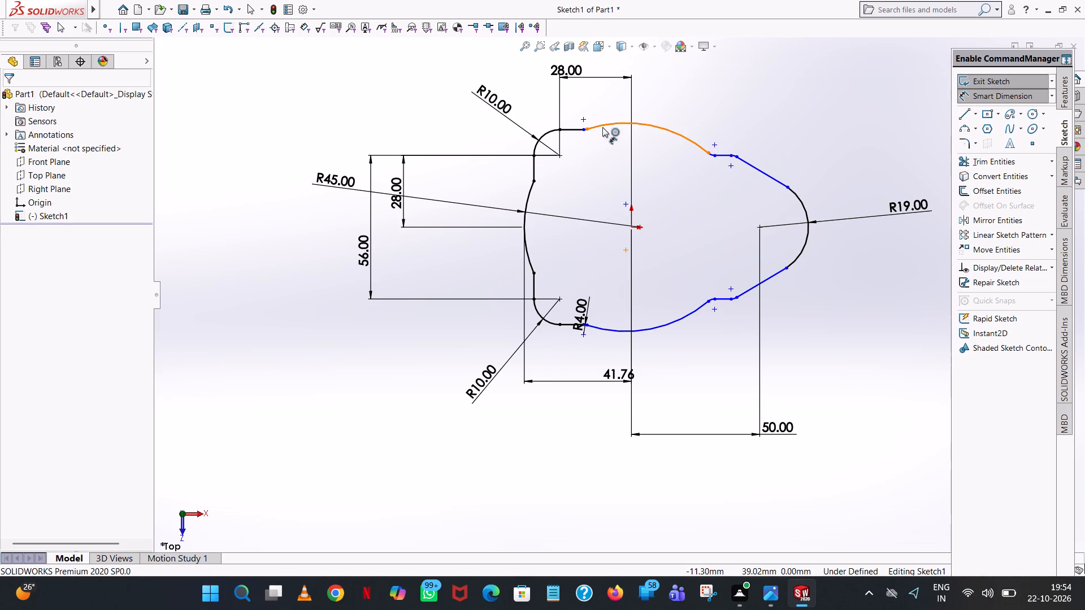
scroll(586, 138, down, 8)
scroll(627, 195, down, 6)
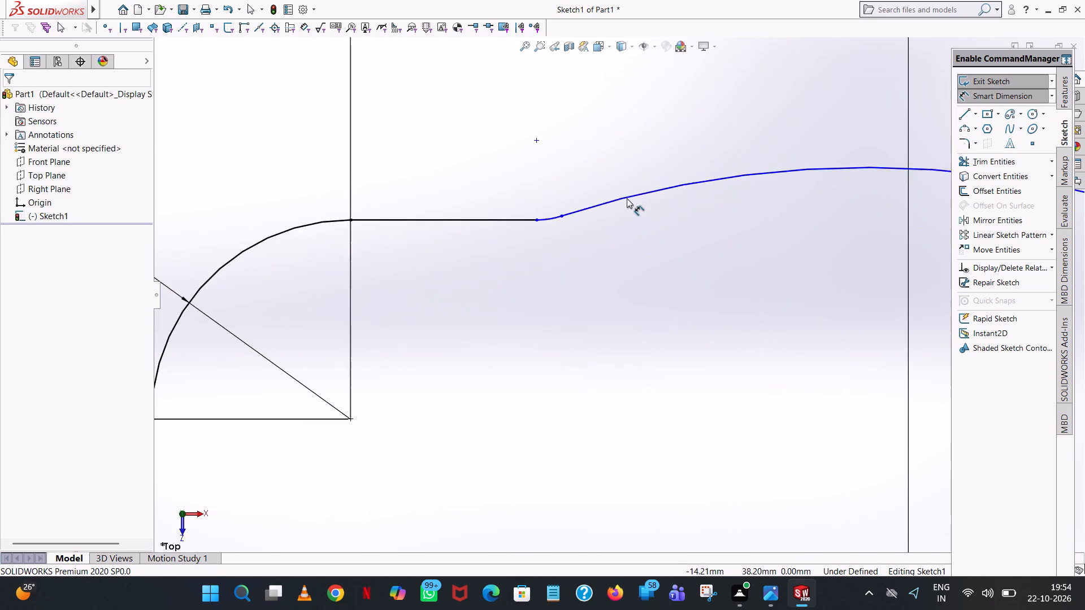
scroll(627, 198, up, 15)
click(722, 281)
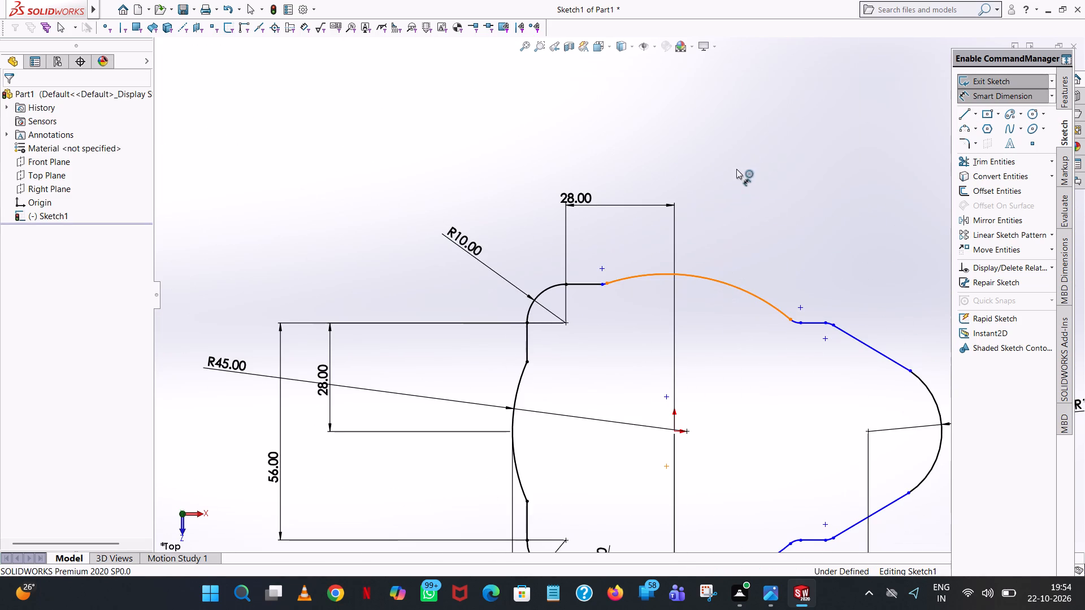
click(741, 158)
click(692, 142)
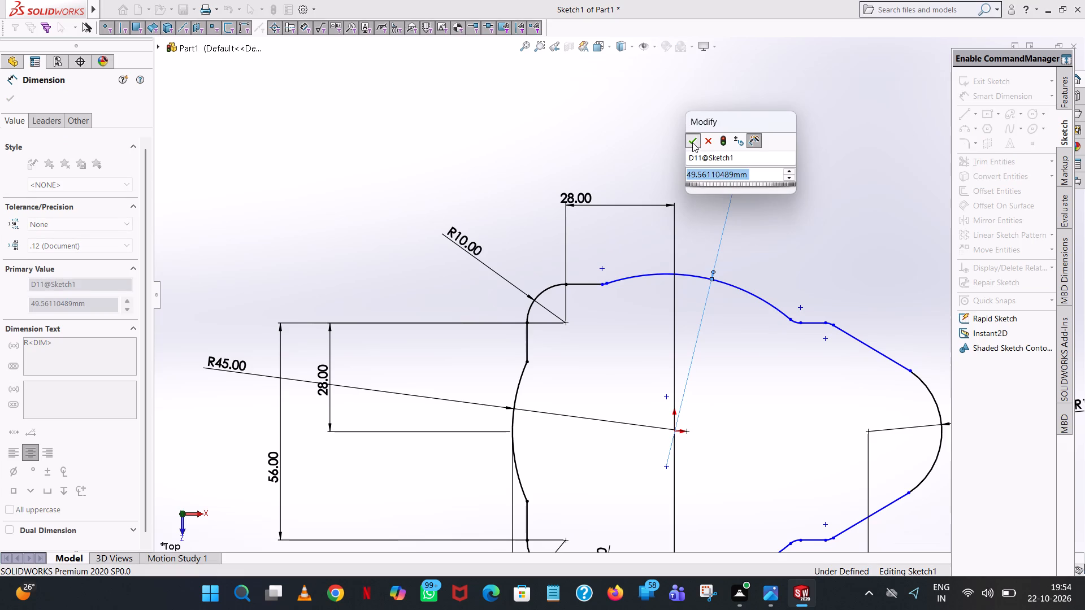
Dimension the horizontal distance between the large upper arc's centre and the lower left corner arc's centre, keeping it as drawn.
scroll(831, 302, up, 5)
scroll(744, 432, down, 4)
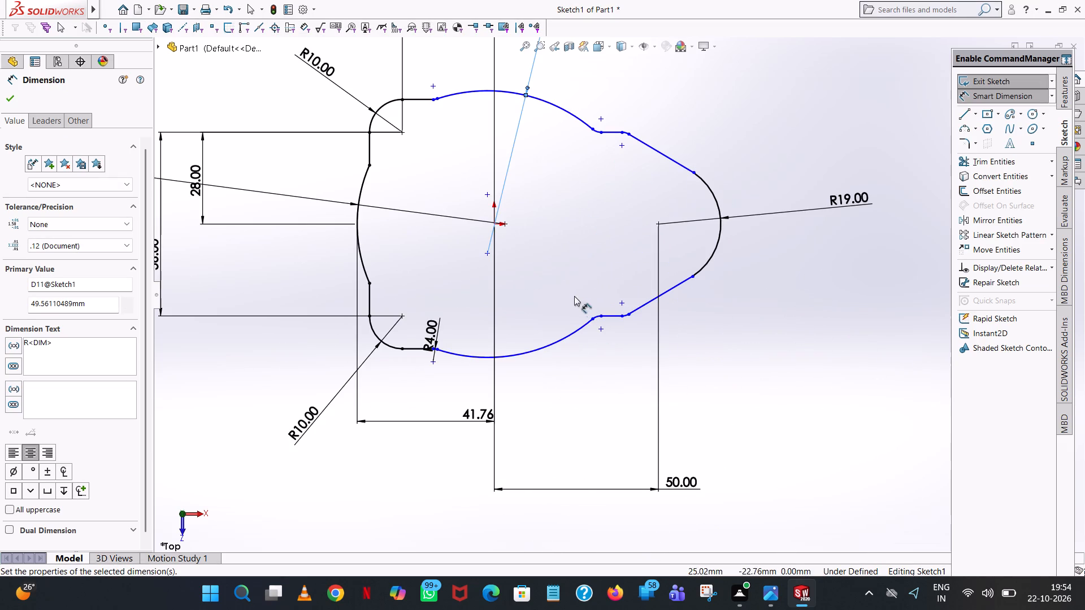
click(489, 252)
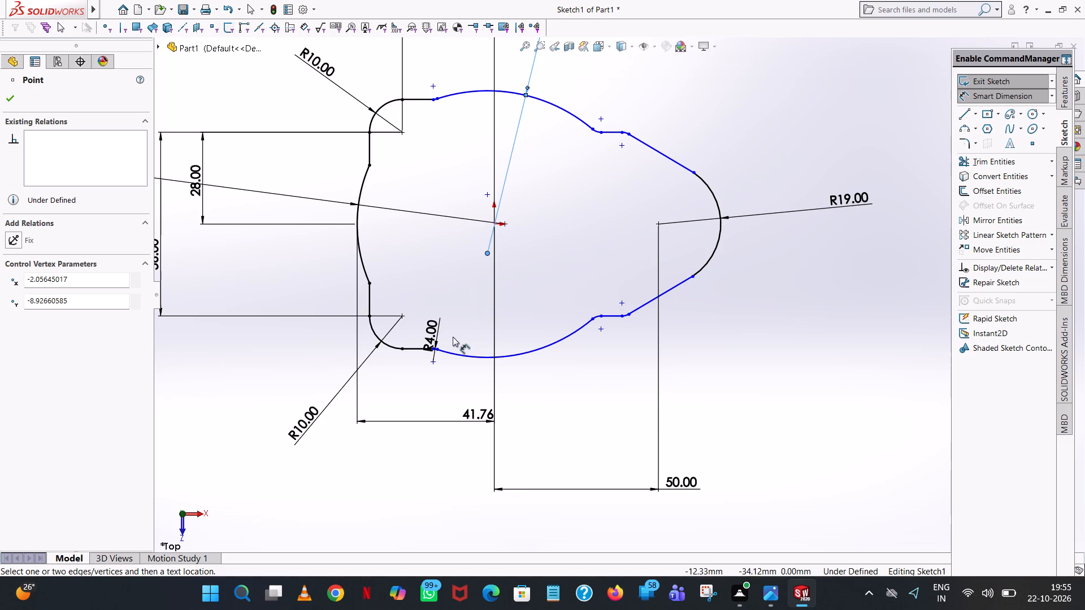
click(400, 315)
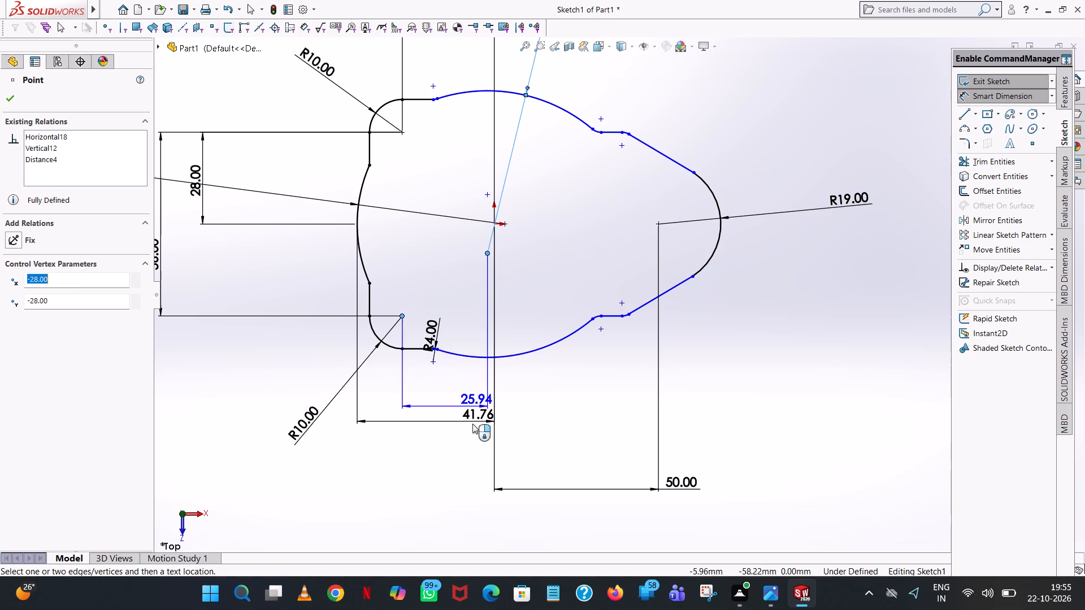
click(458, 442)
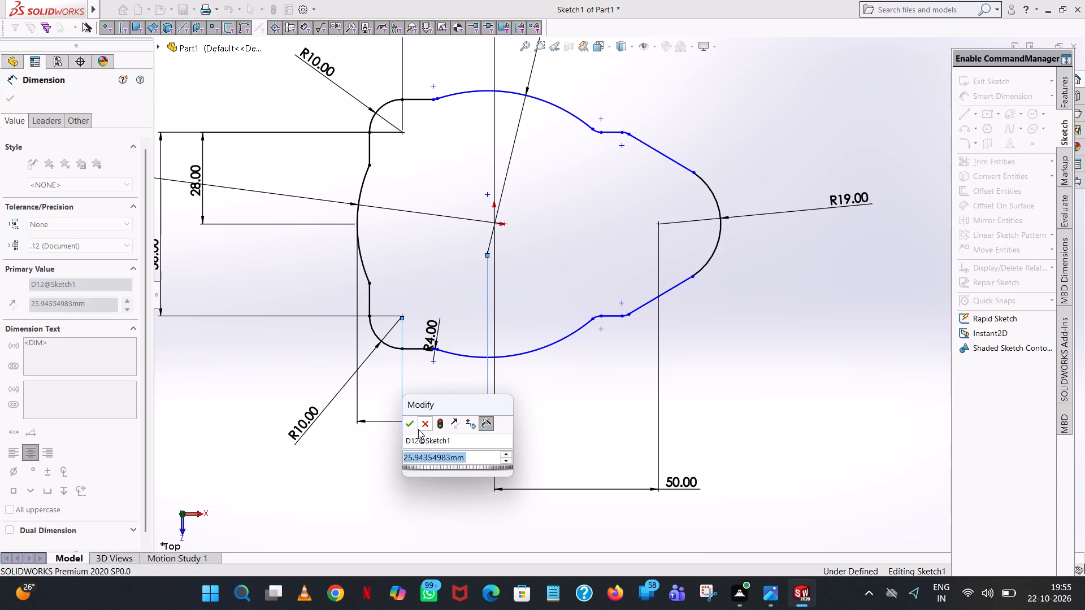
click(413, 428)
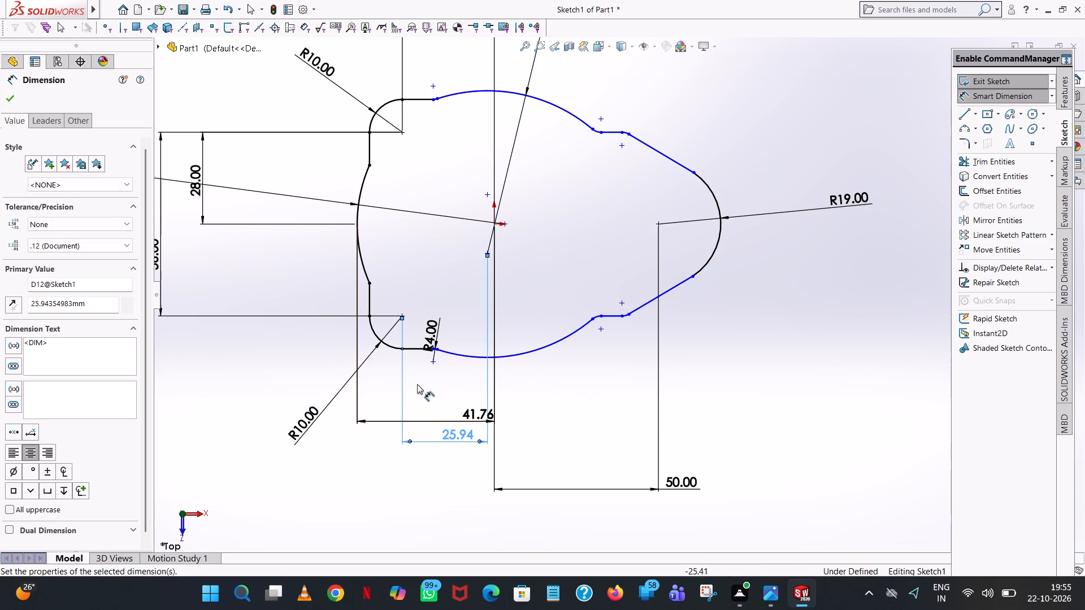
Dimension the vertical distance between the lower left corner arc's centre and the large upper arc's centre, keeping it as drawn.
click(422, 380)
click(487, 250)
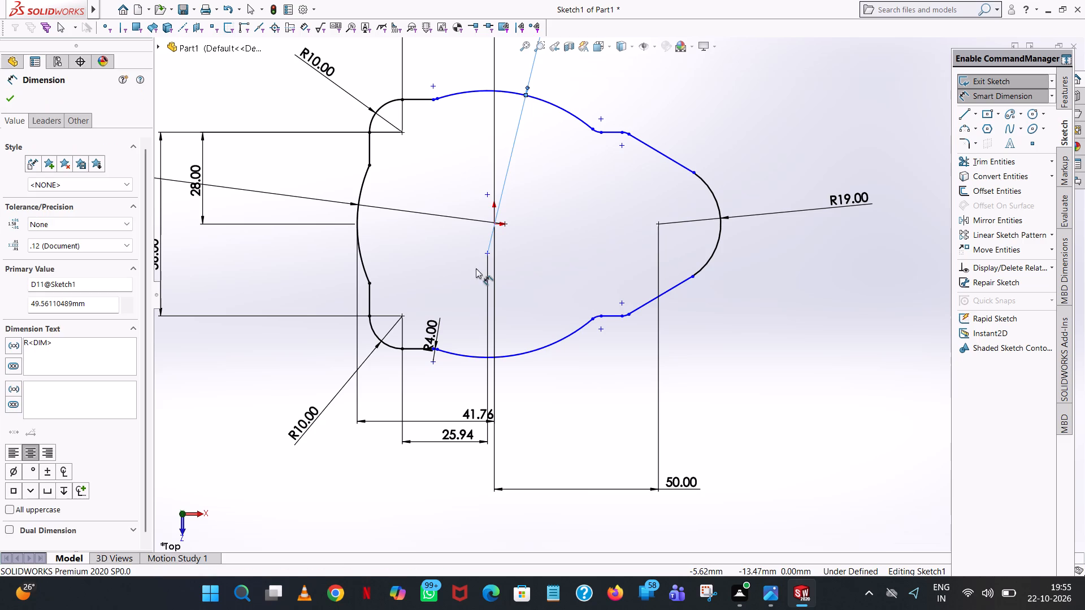
click(485, 252)
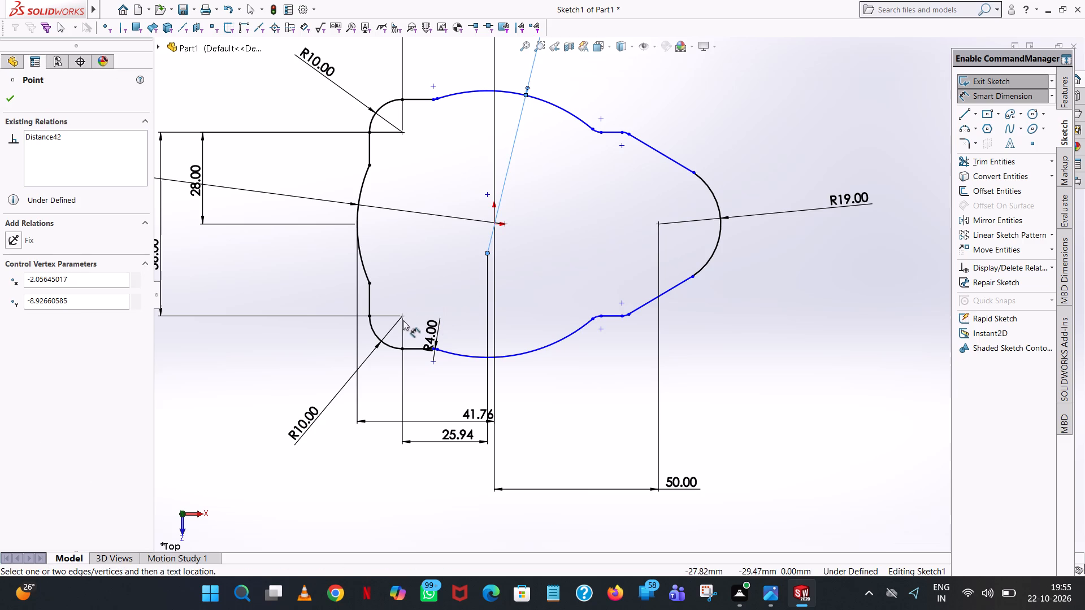
click(5, 101)
click(745, 114)
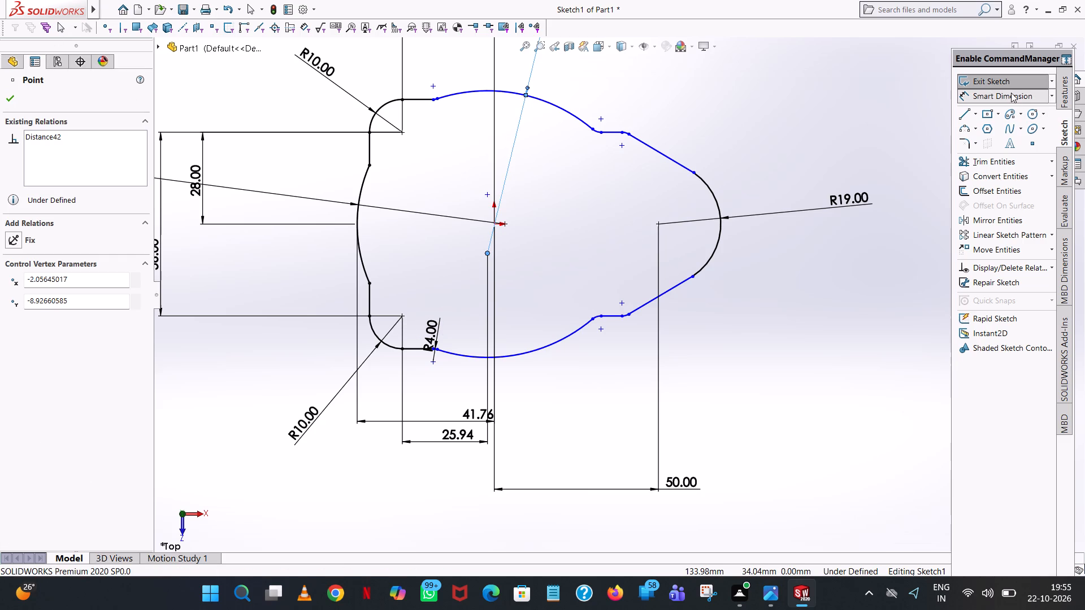
click(1010, 93)
click(752, 160)
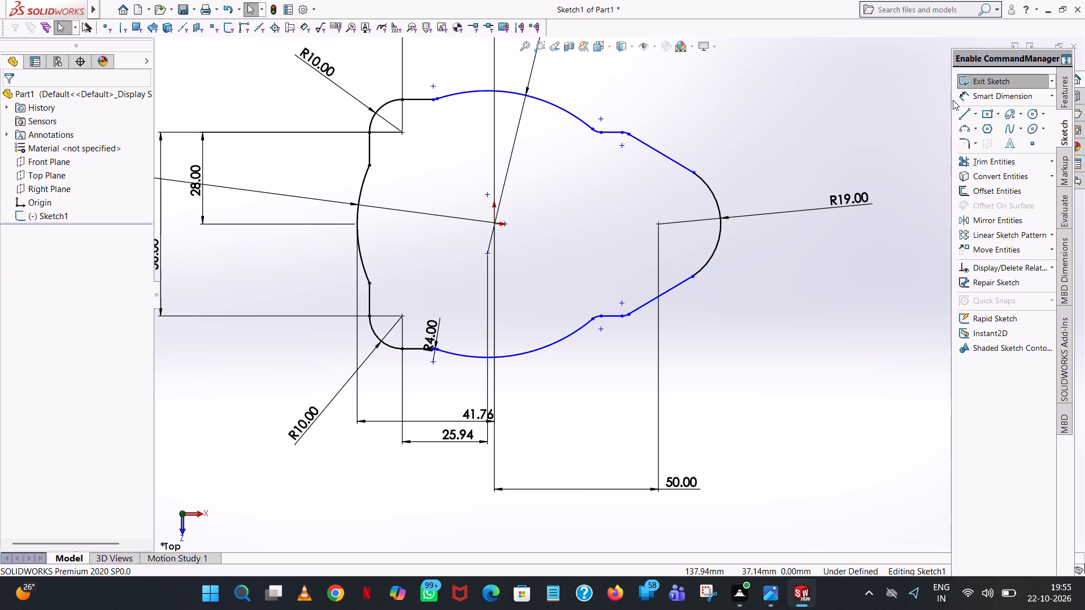
click(988, 93)
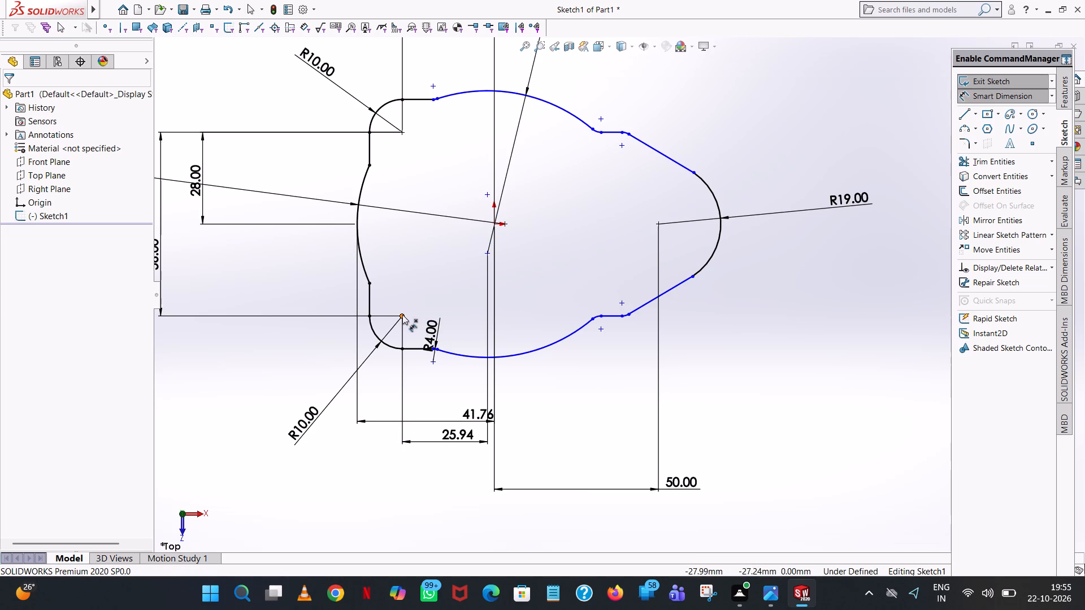
click(403, 315)
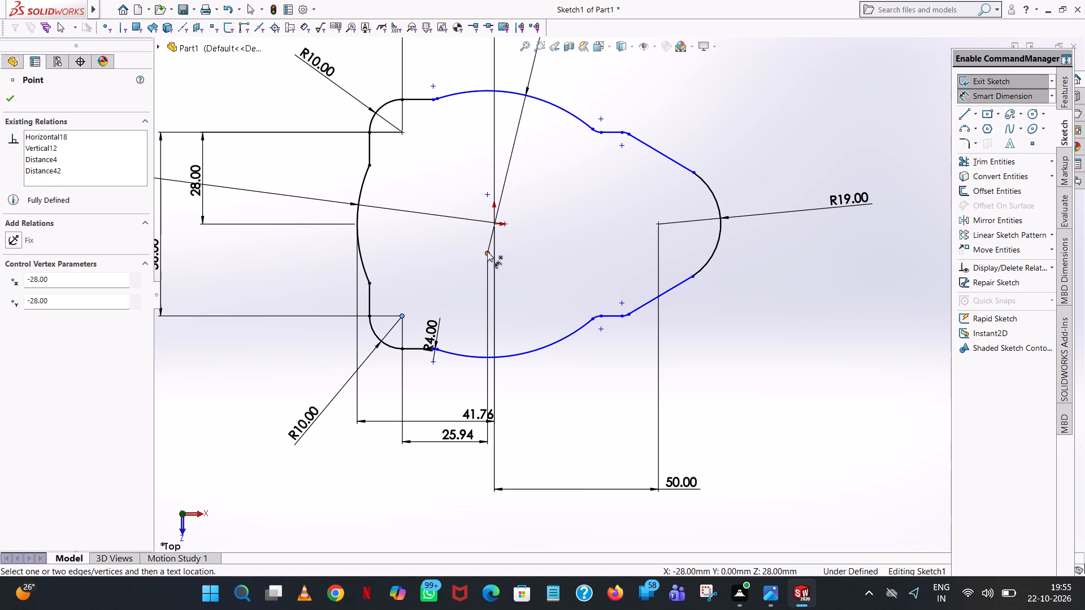
click(488, 252)
click(256, 268)
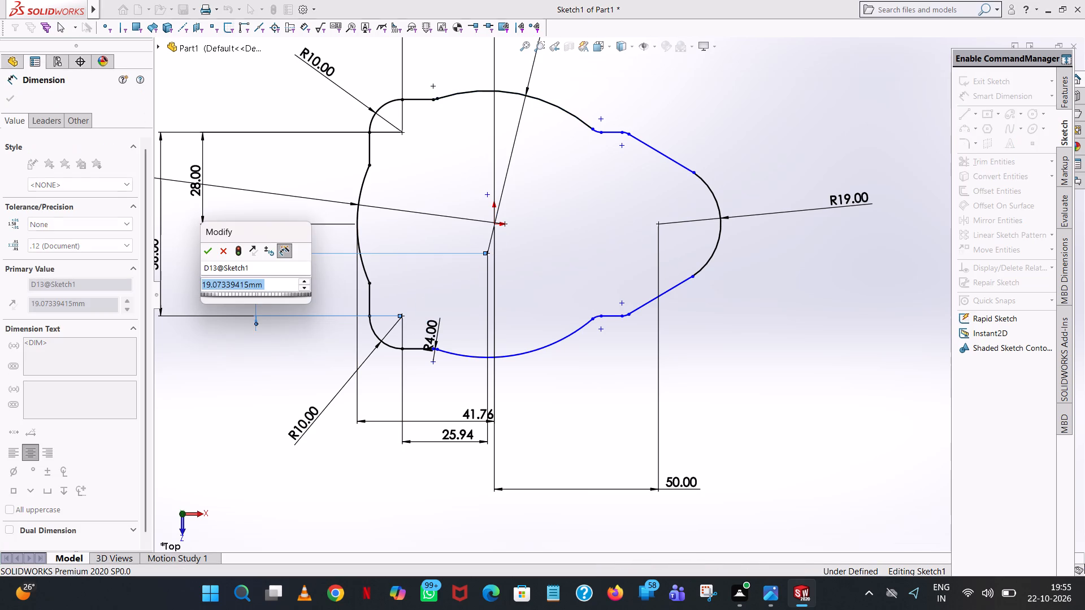
click(207, 249)
click(772, 87)
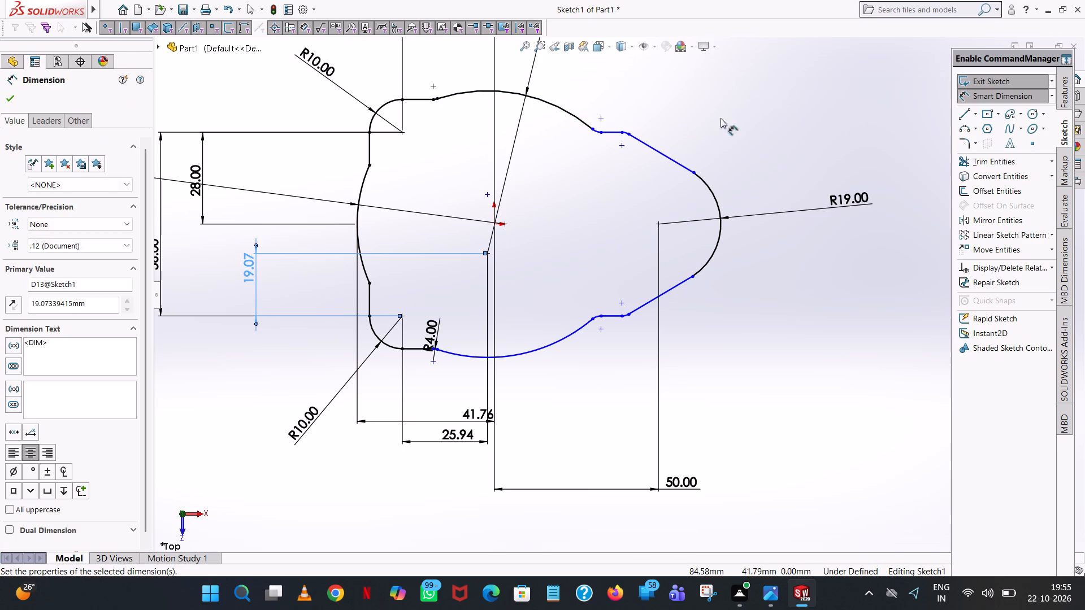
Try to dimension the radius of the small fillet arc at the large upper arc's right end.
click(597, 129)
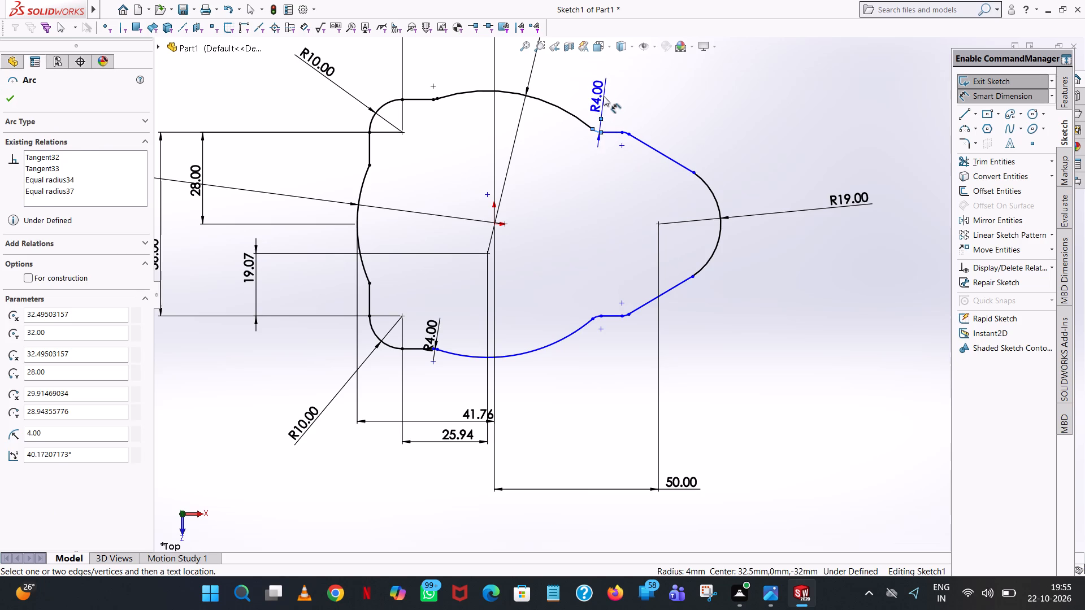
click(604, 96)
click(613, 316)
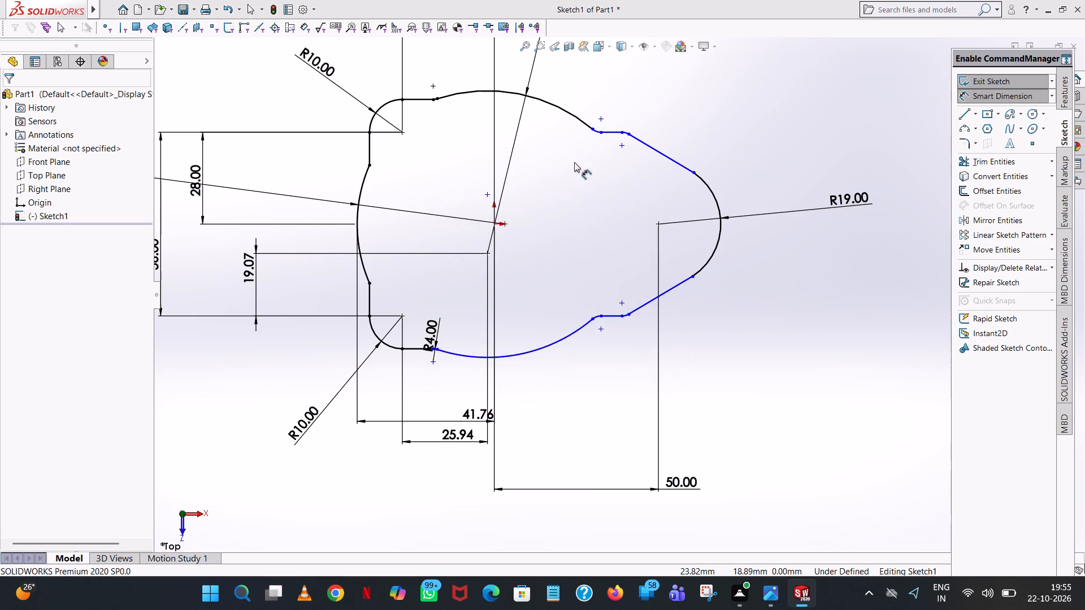
Dimension the horizontal distance from the centre of the fillet at the large upper arc's right end to the right end arc's centre.
scroll(625, 134, down, 4)
click(572, 145)
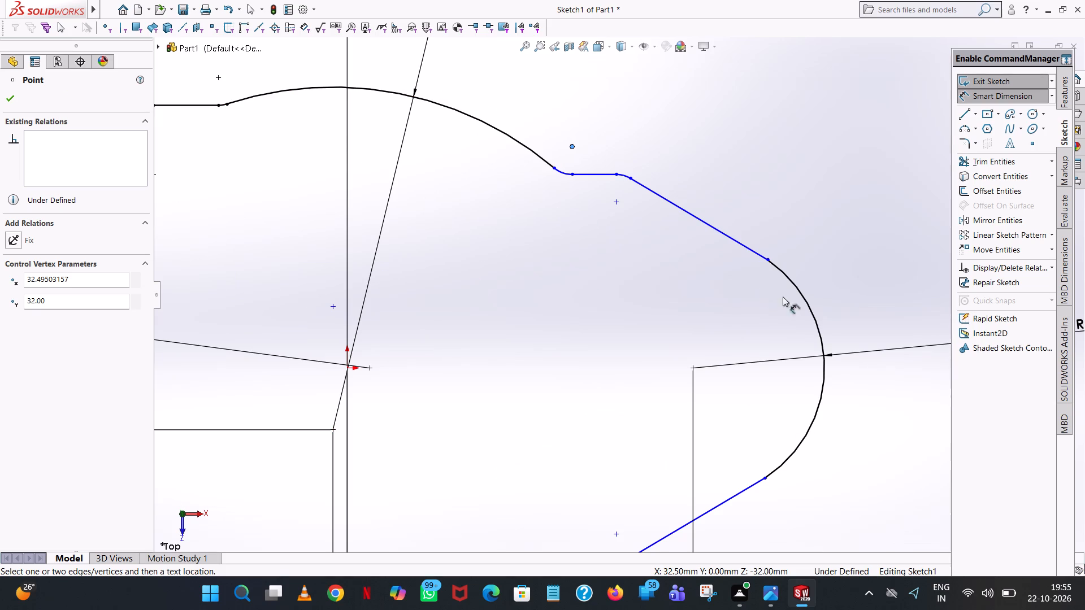
click(693, 367)
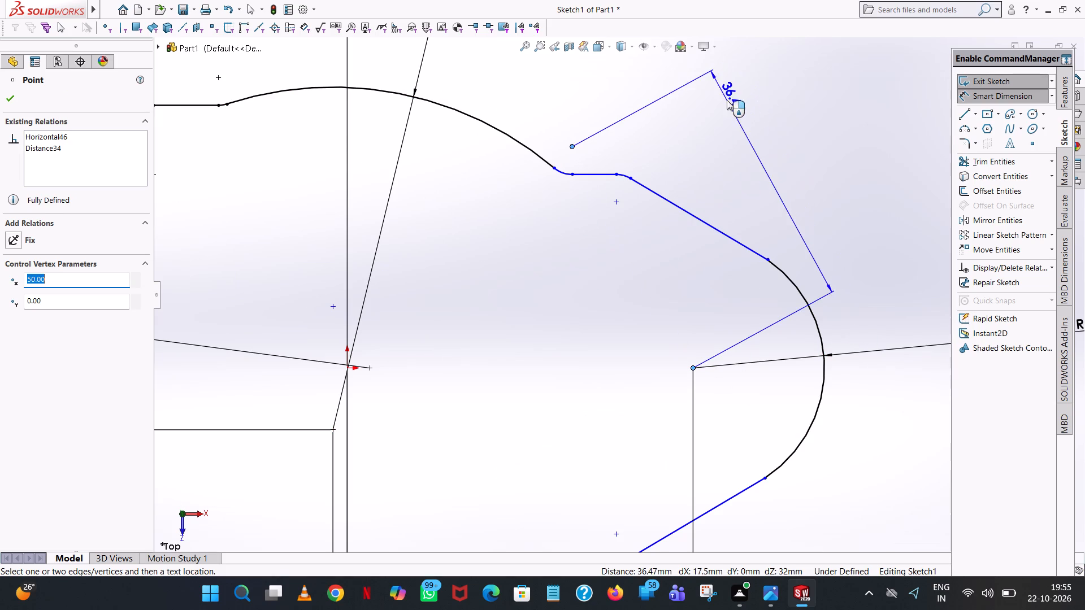
click(636, 86)
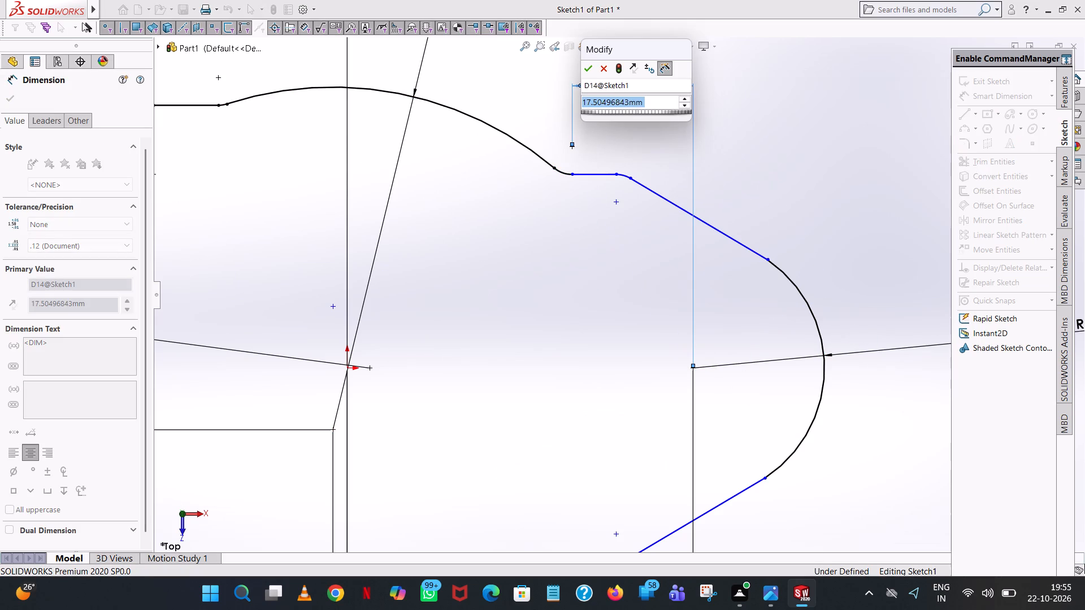
click(583, 69)
click(846, 103)
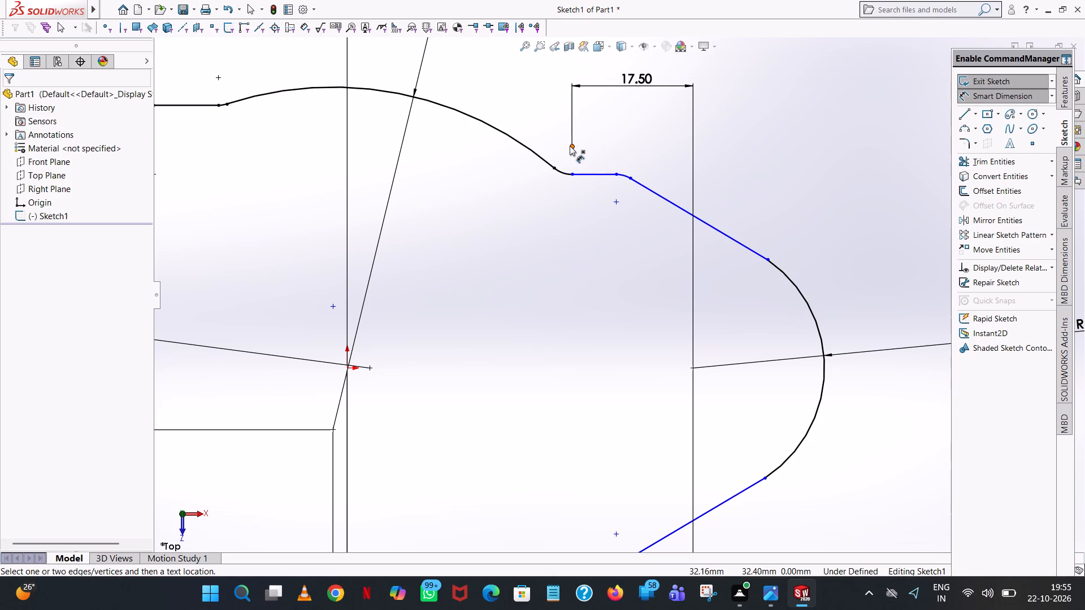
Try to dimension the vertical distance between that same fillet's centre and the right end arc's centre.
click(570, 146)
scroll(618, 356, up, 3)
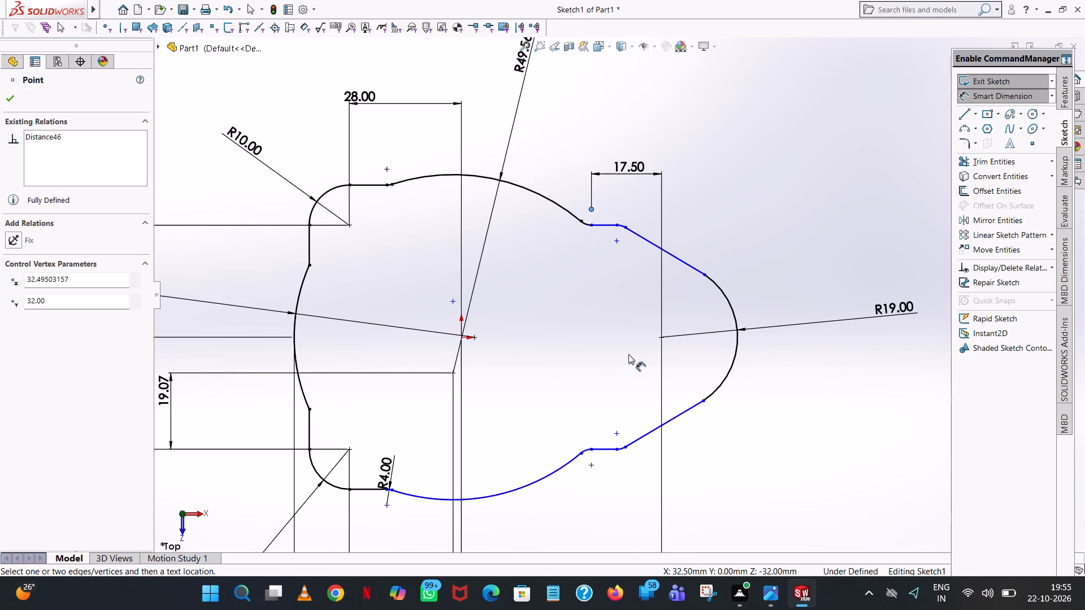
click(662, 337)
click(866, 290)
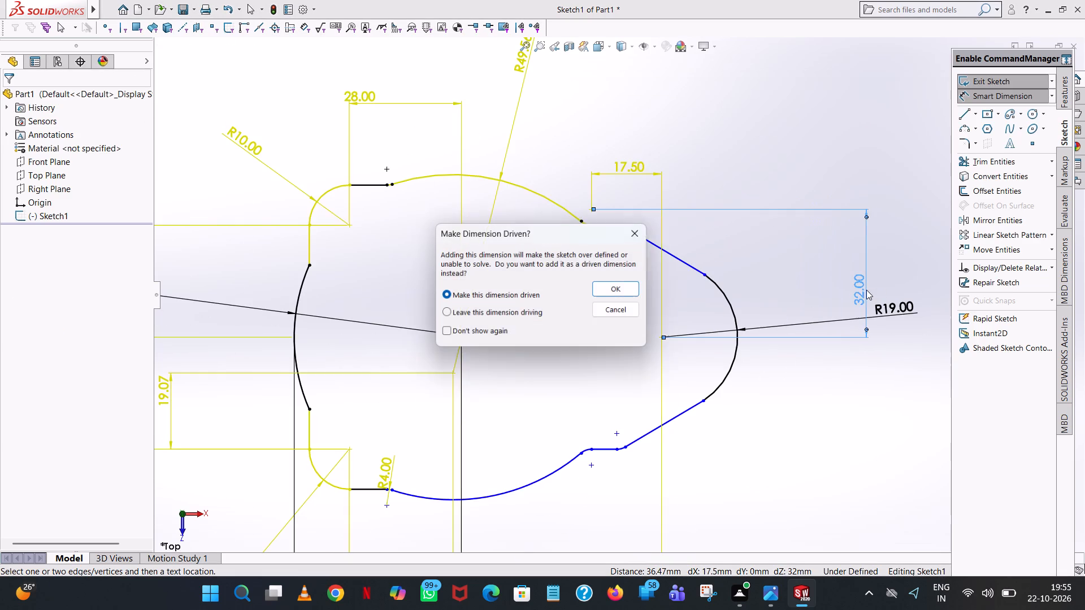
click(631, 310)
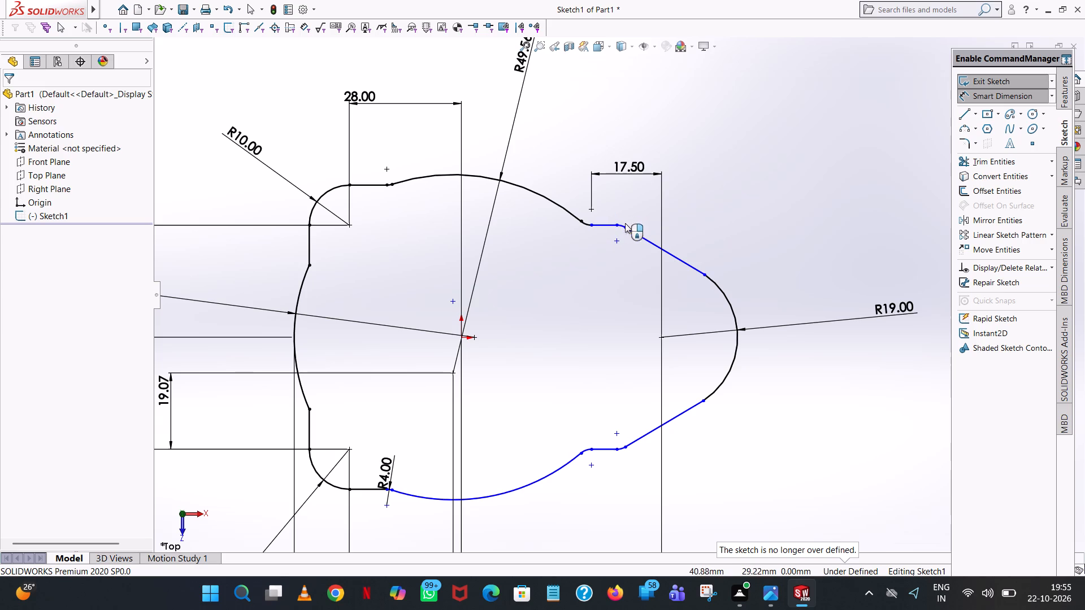
Dimension the radius of the large lower arc of the profile, keeping its drawn size.
click(474, 500)
click(487, 523)
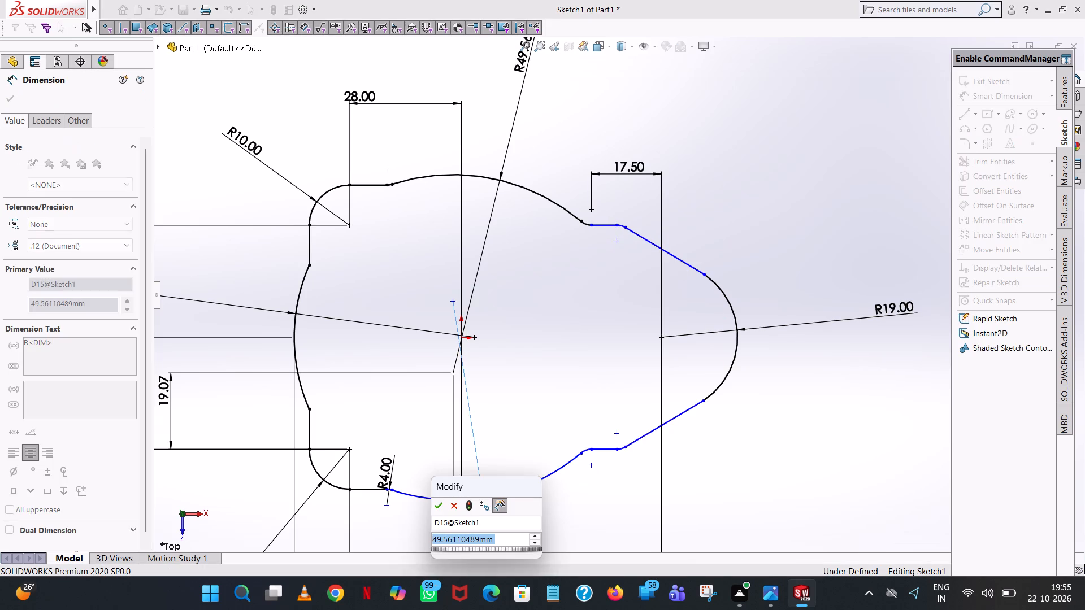
click(433, 502)
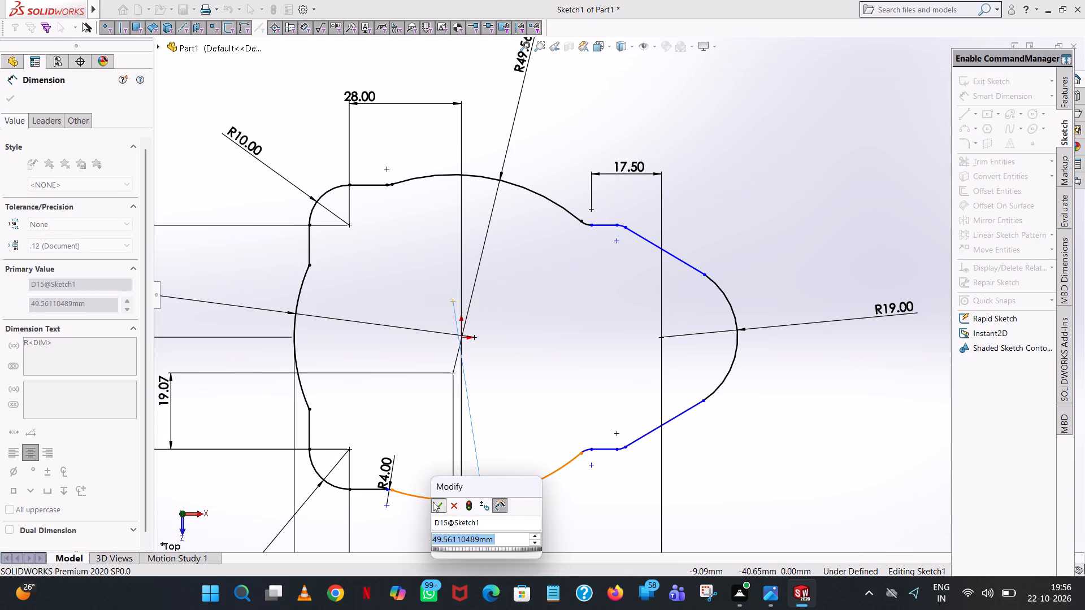
click(891, 411)
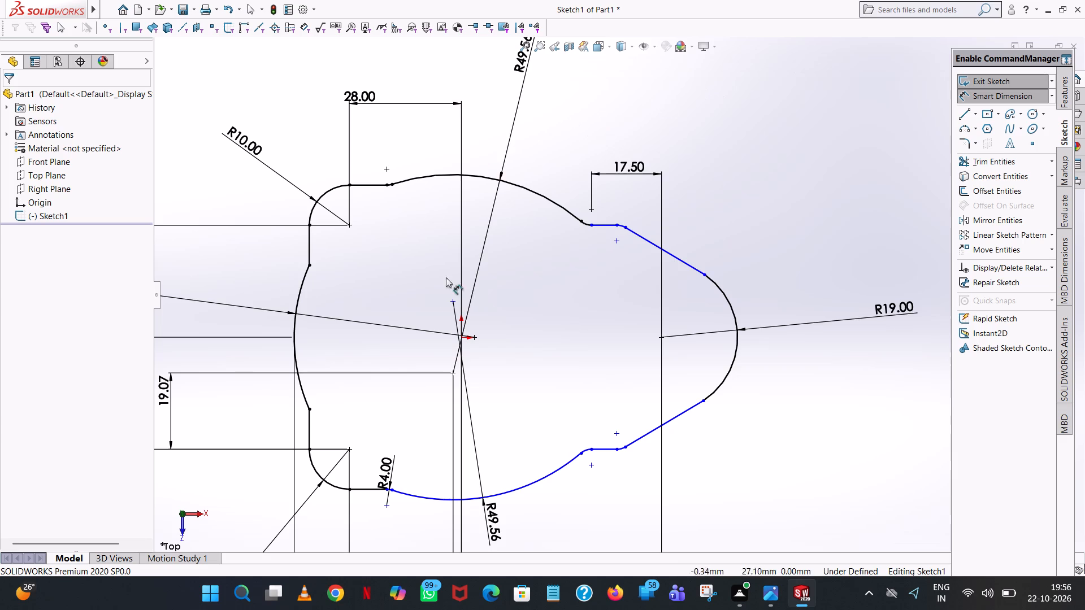
Dimension the horizontal distance between the large lower arc's centre and the upper left corner arc's centre, keeping it as drawn.
click(452, 304)
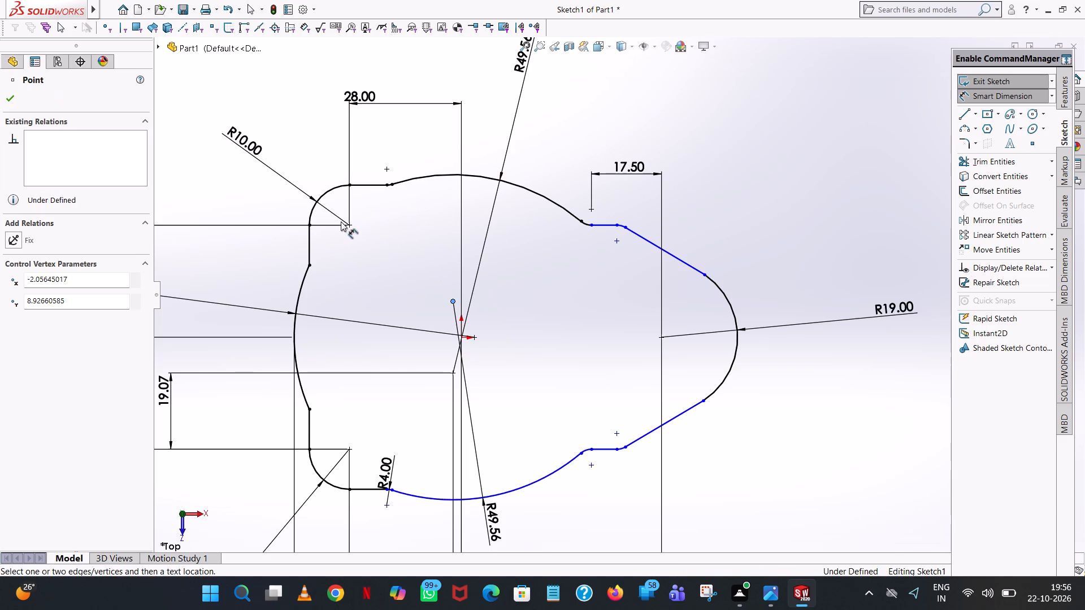
click(349, 226)
click(426, 73)
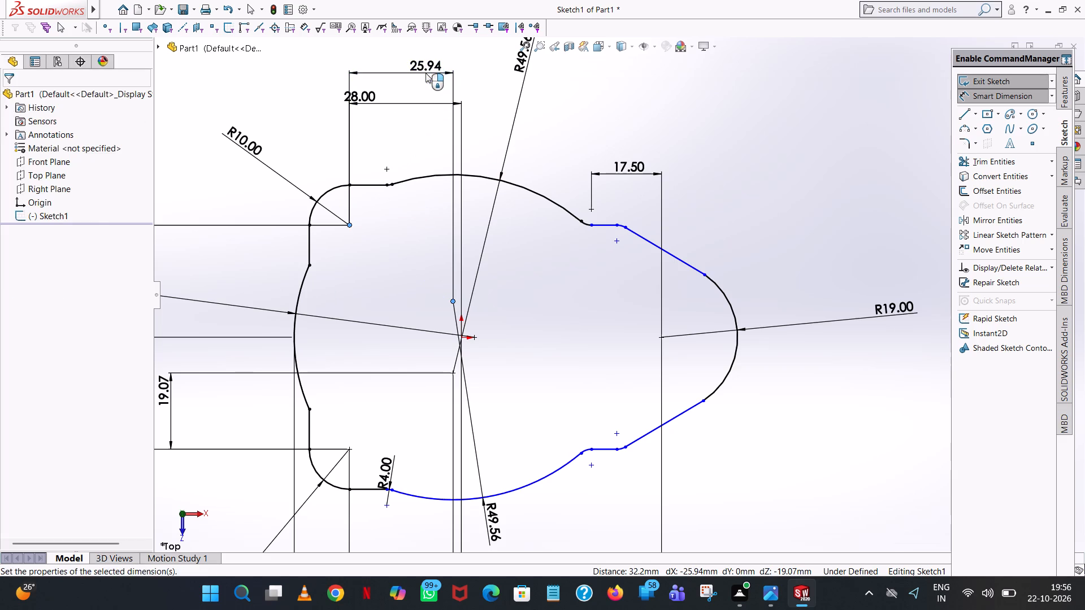
click(381, 51)
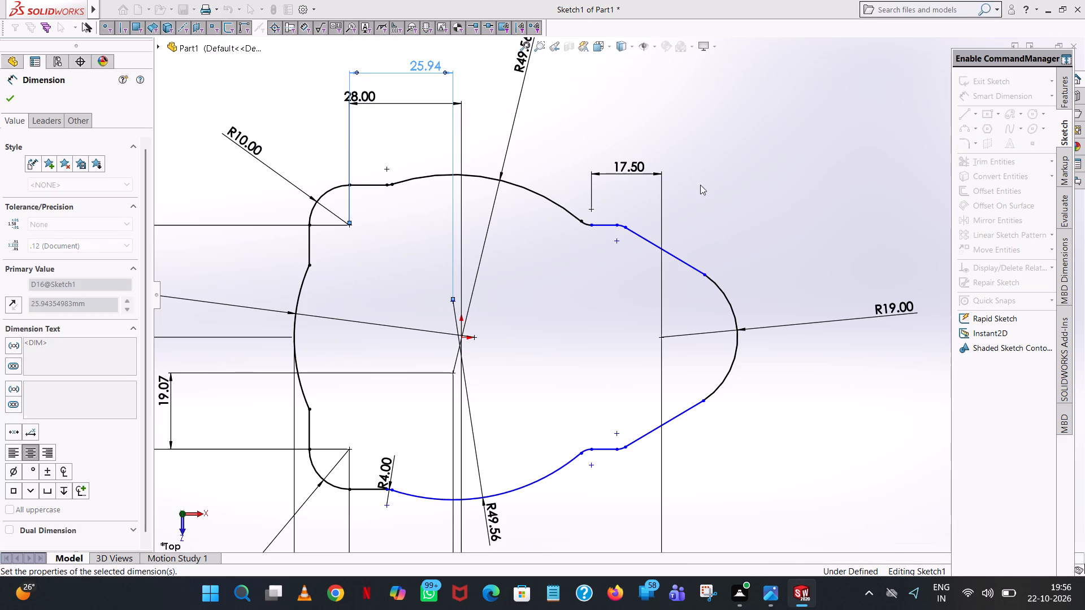
click(775, 204)
Dimension the vertical distance between the large lower arc's centre and the upper left corner arc's centre, keeping it as drawn.
click(452, 301)
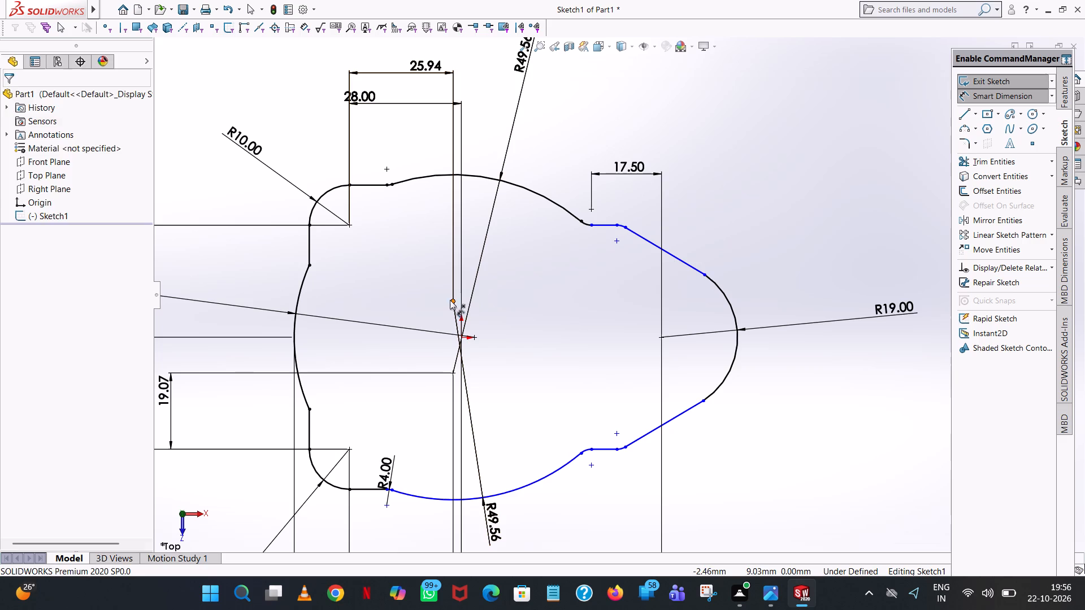
click(349, 225)
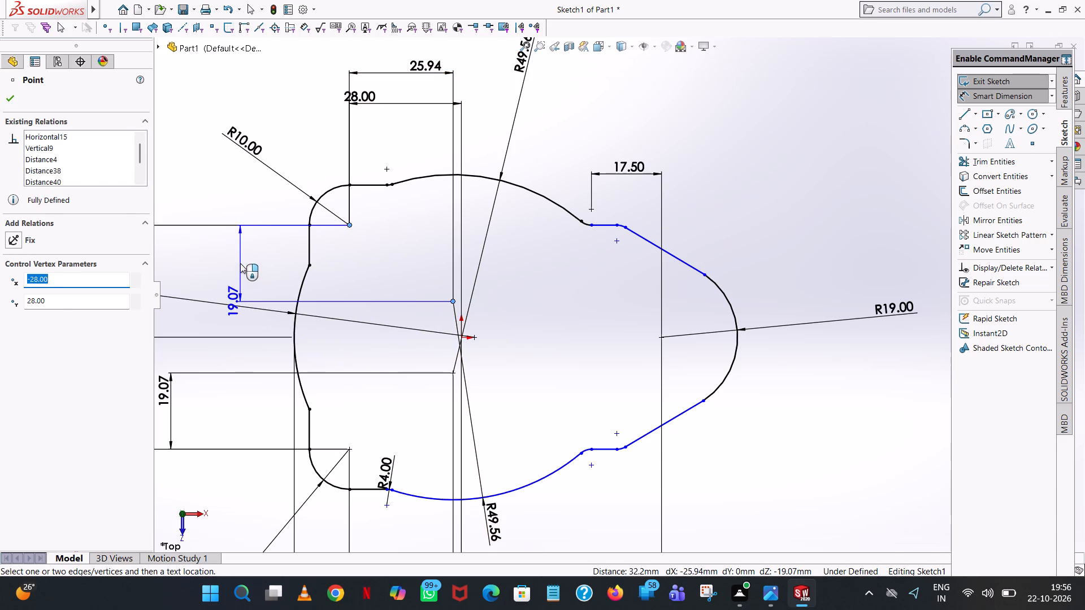
click(240, 263)
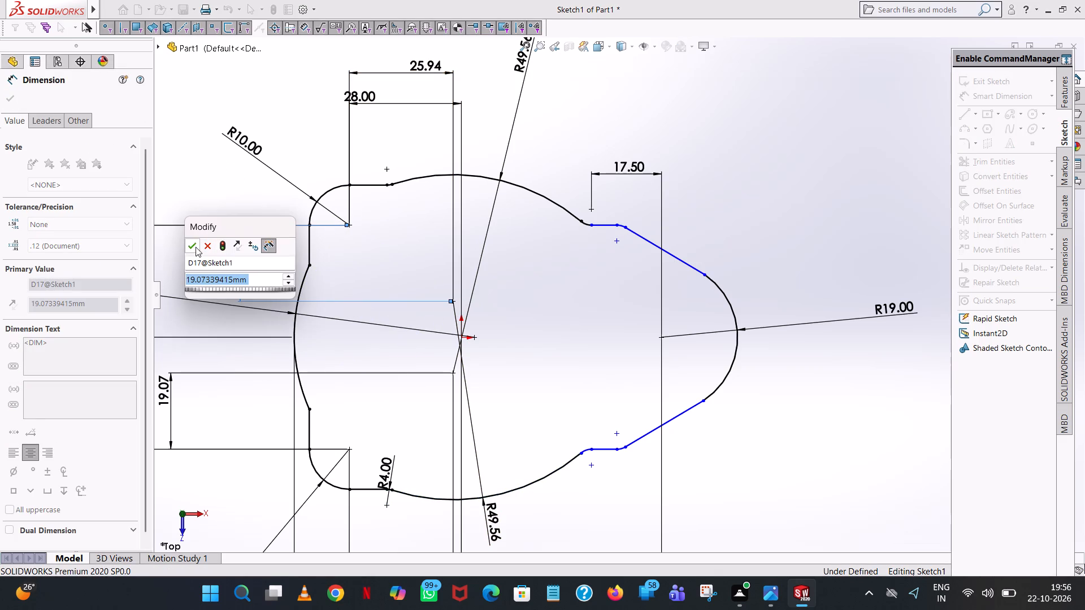
click(196, 247)
click(224, 192)
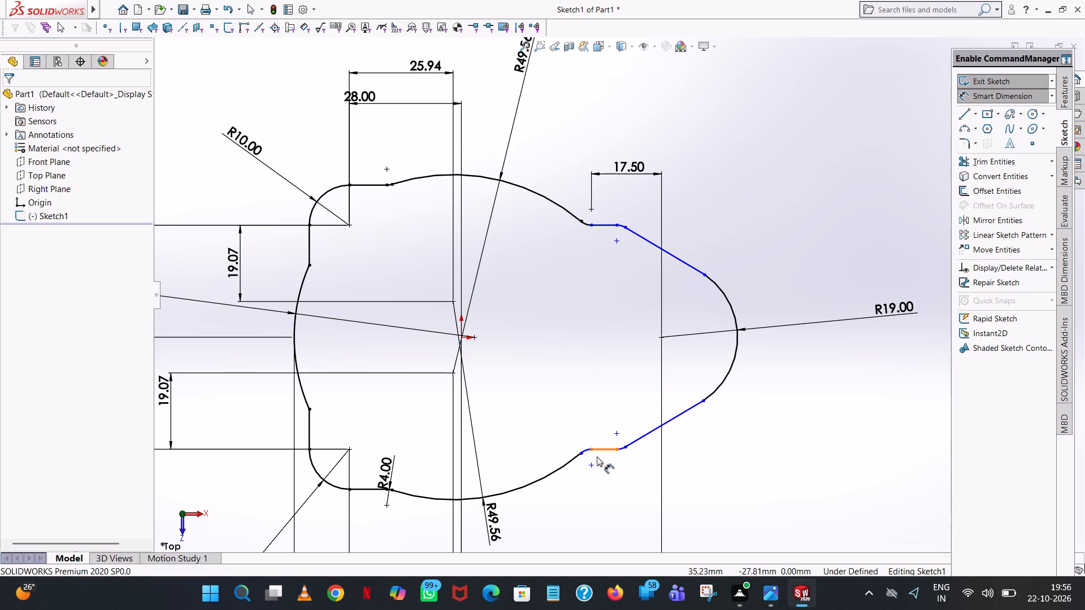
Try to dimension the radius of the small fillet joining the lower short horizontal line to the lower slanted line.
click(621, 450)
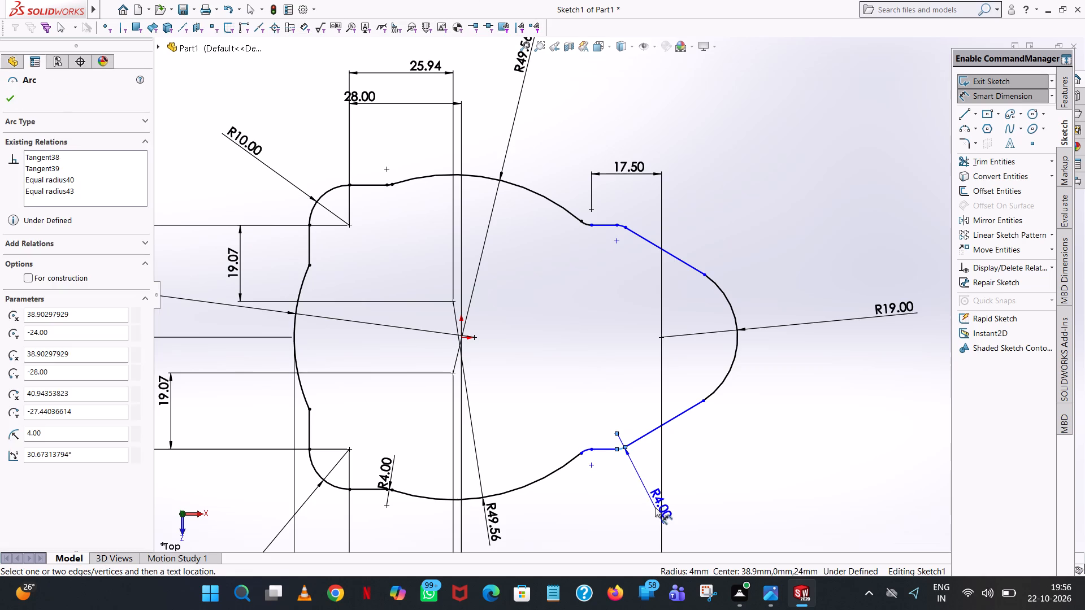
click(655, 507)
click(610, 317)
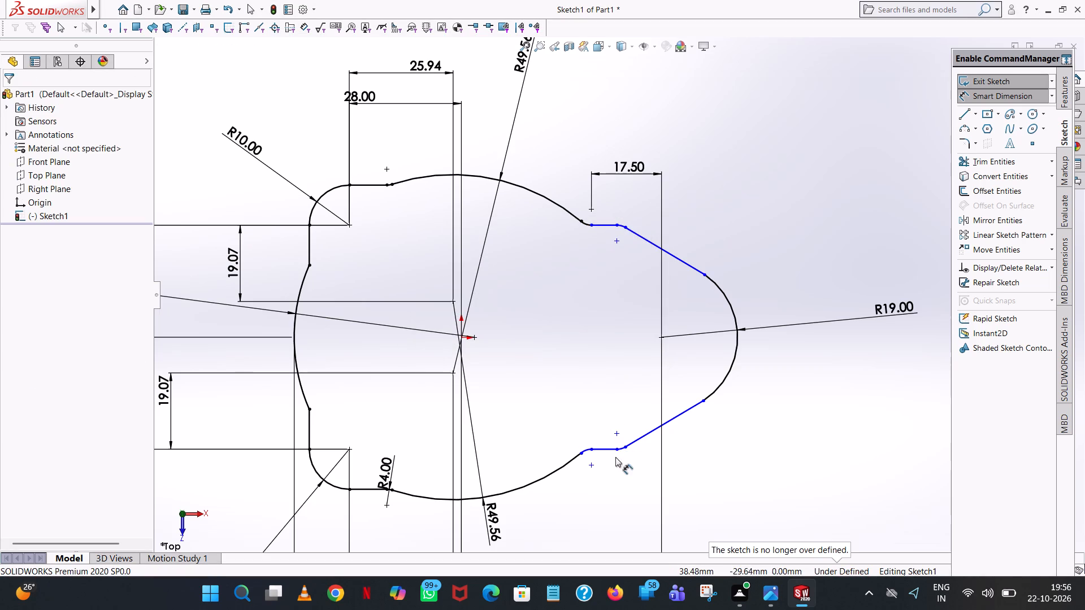
Dimension the horizontal distance from the lower left corner arc's centre to the centre of the fillet at the large lower arc's right end, as drawn.
click(592, 465)
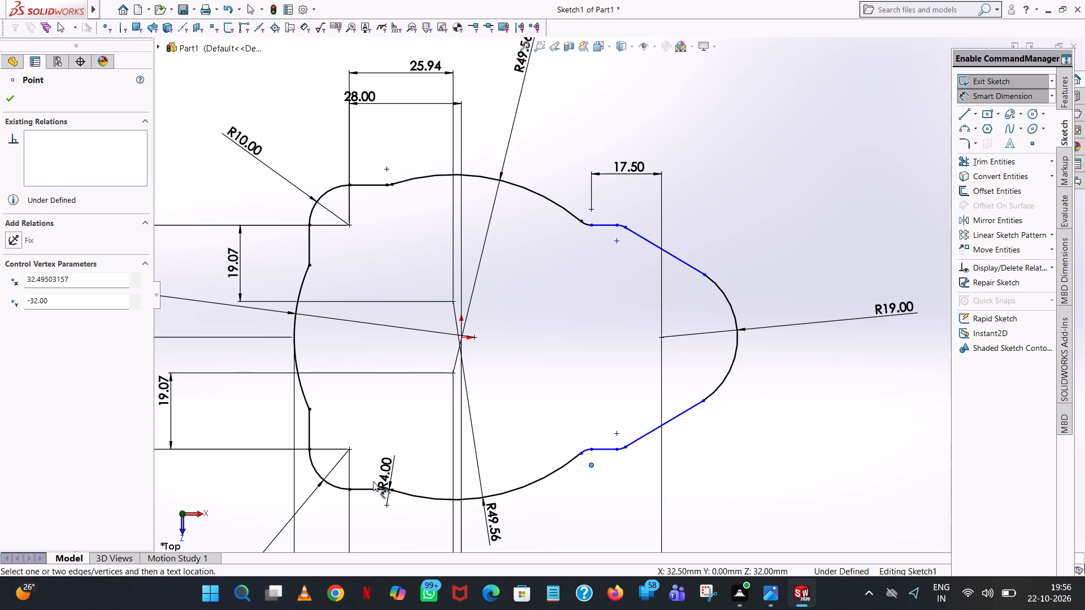
click(350, 448)
click(468, 539)
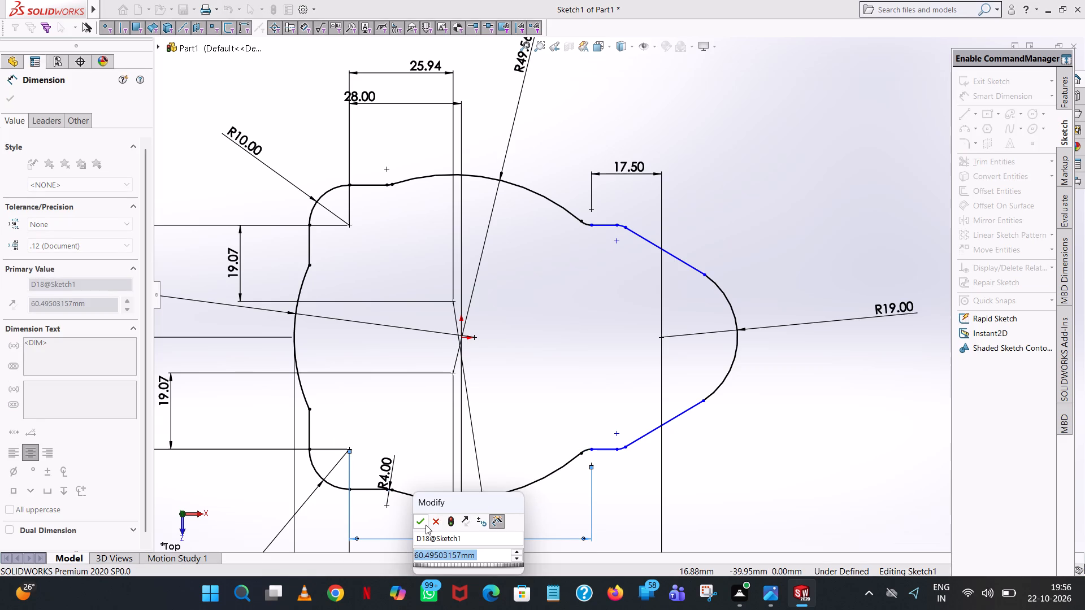
click(426, 525)
click(721, 453)
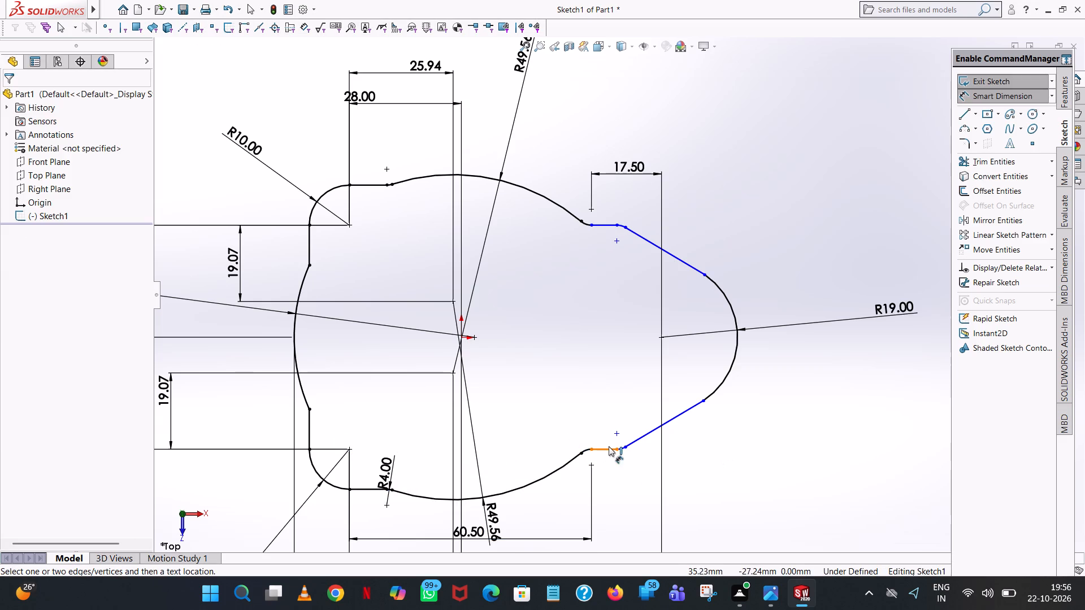
Dimension the horizontal and vertical distances from the lower slanted line's fillet centre to the right end arc's centre, keeping both as drawn.
click(615, 434)
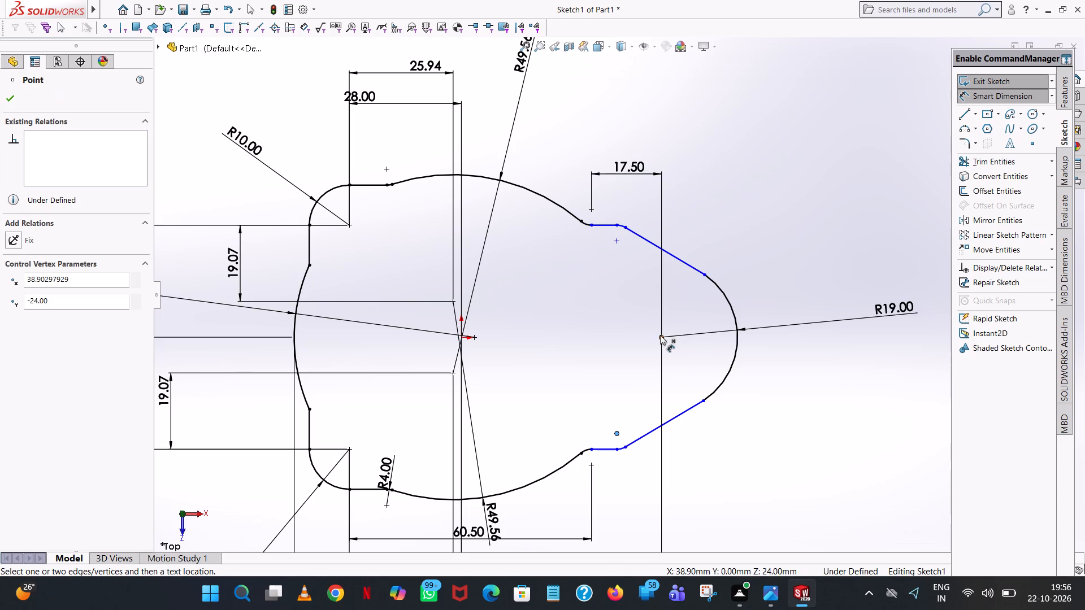
click(660, 335)
click(657, 504)
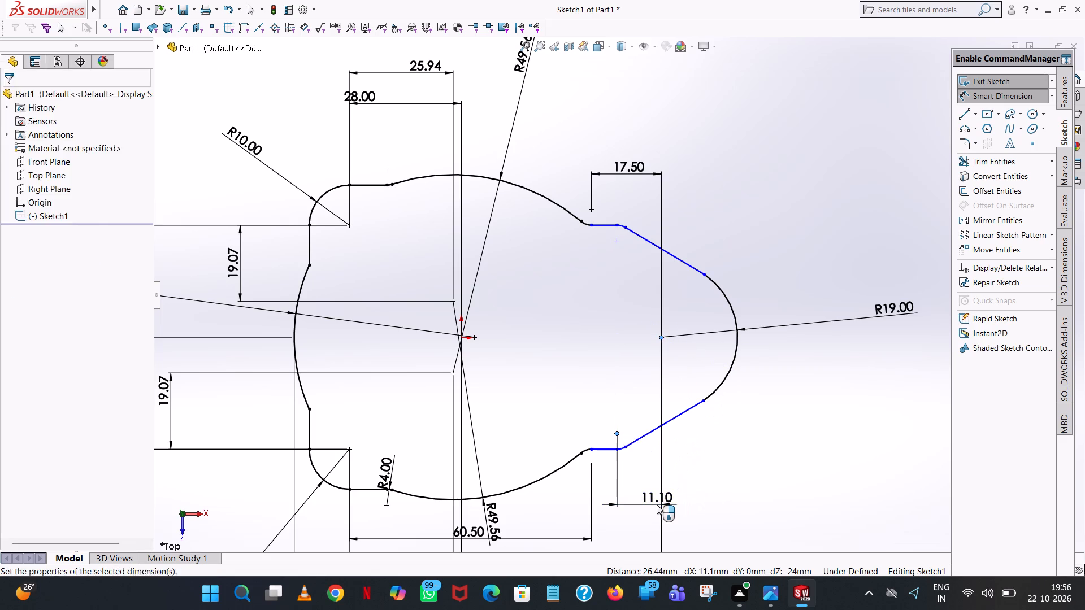
click(610, 491)
click(792, 390)
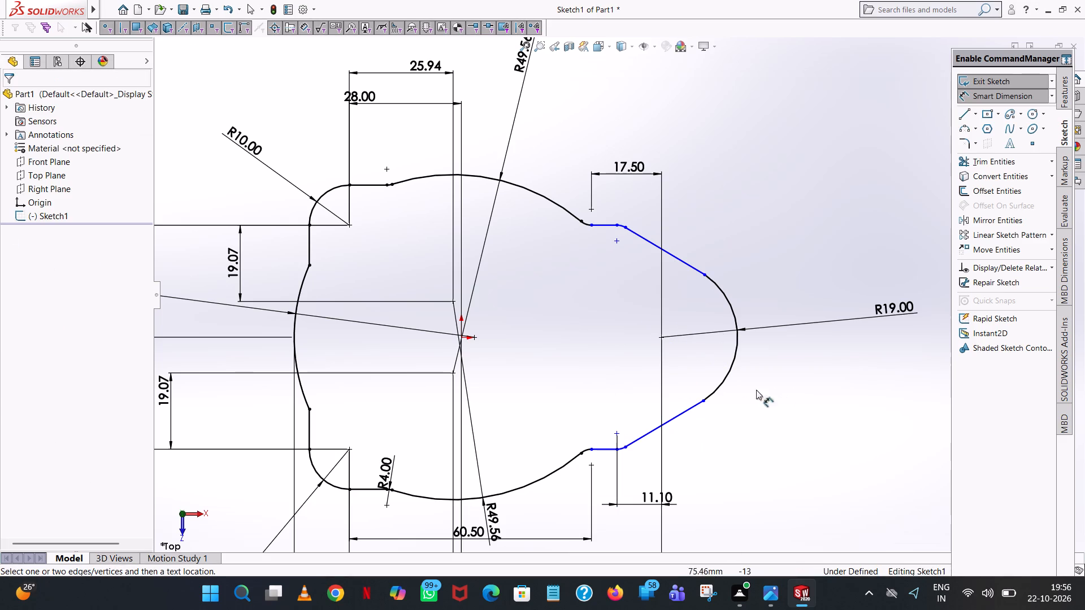
click(618, 433)
click(661, 339)
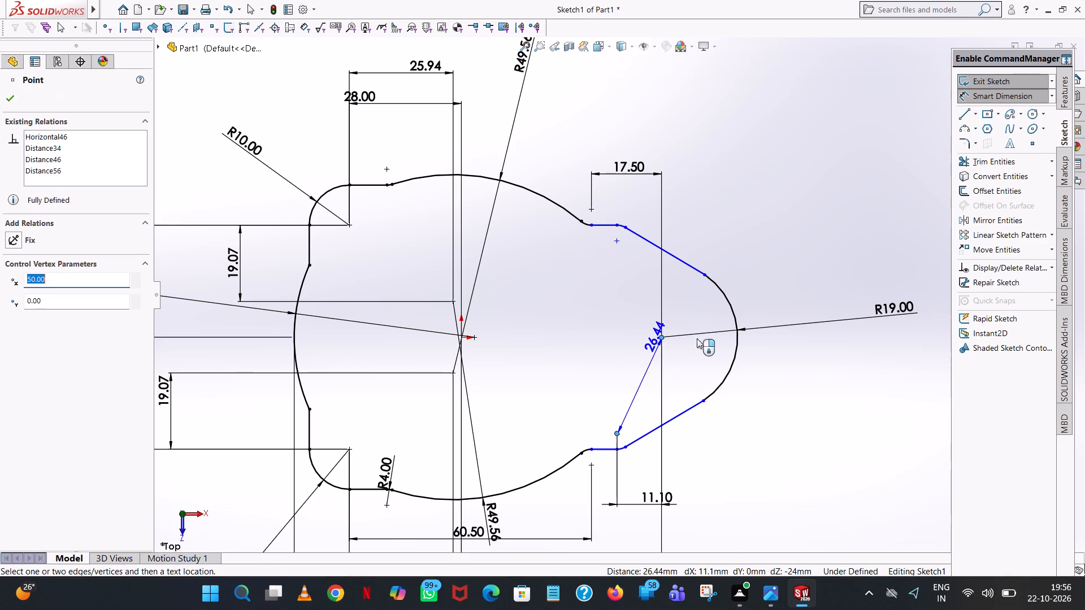
click(810, 352)
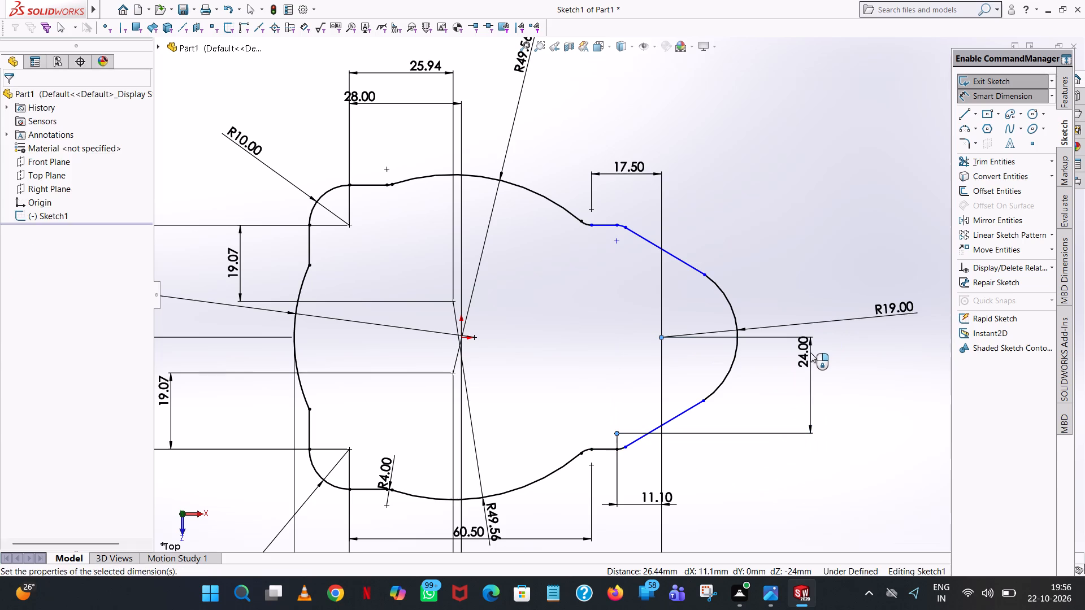
click(758, 333)
click(793, 169)
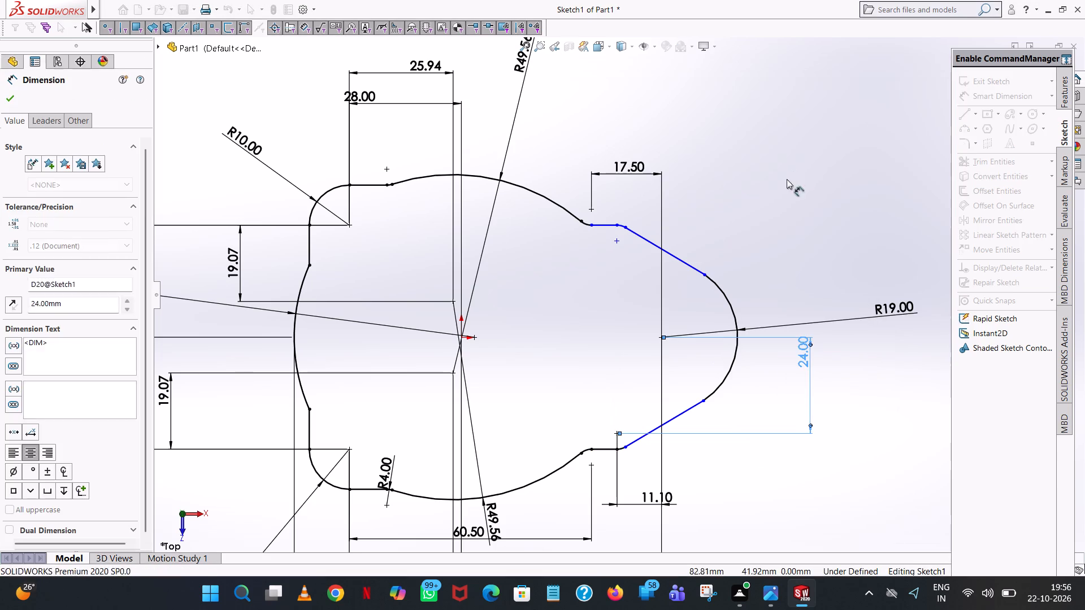
Dimension the horizontal extent of the lower slanted line, keeping its drawn size.
click(641, 438)
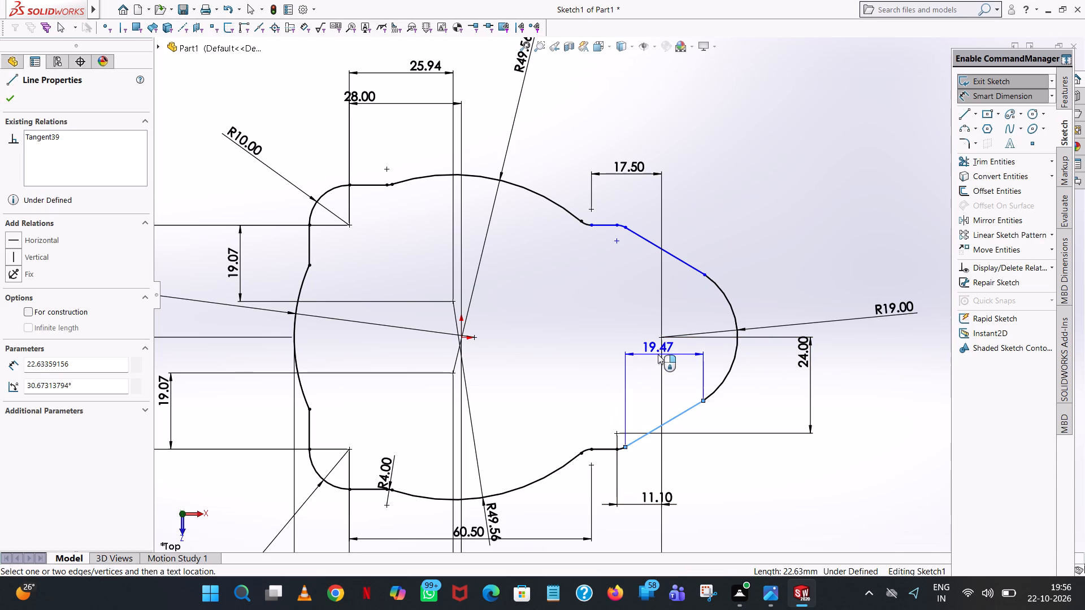
click(675, 477)
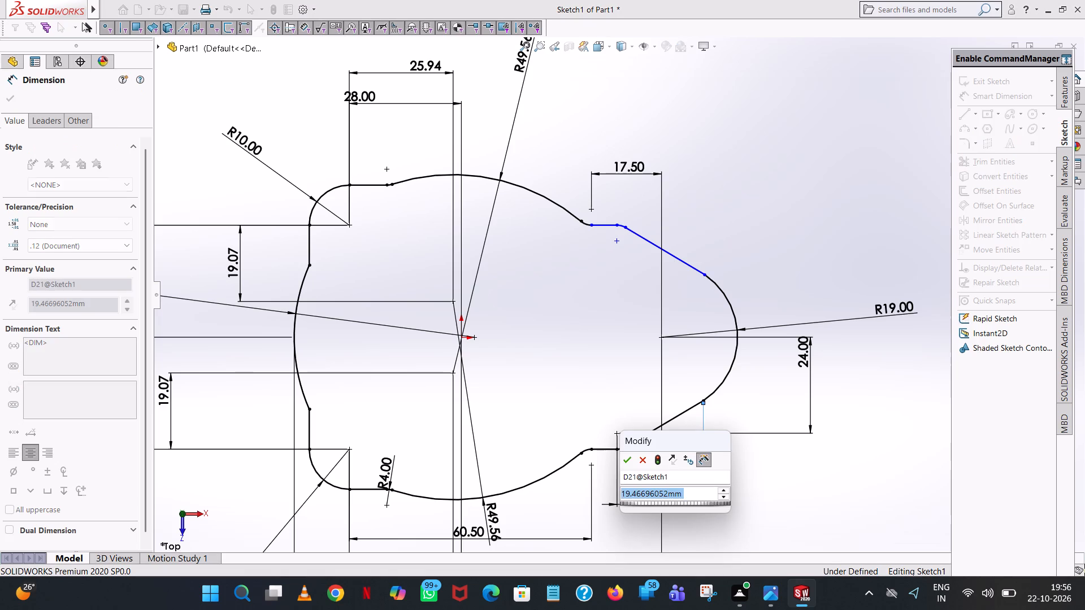
click(626, 457)
click(744, 242)
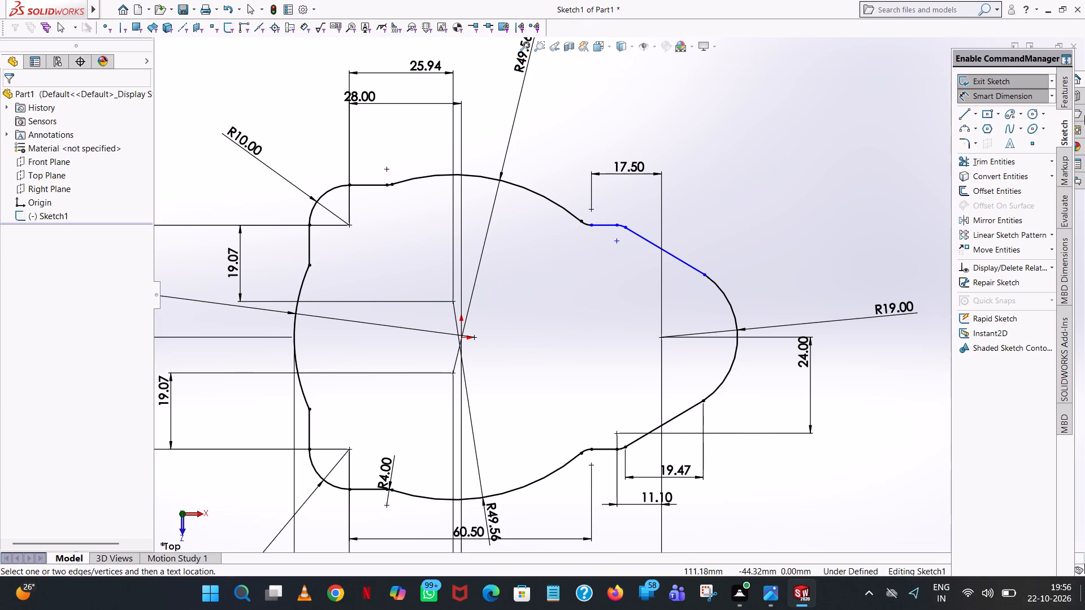
Dimension the horizontal and vertical distances from the upper slanted line's fillet centre to the right end arc's centre, keeping both as drawn.
click(616, 240)
click(663, 339)
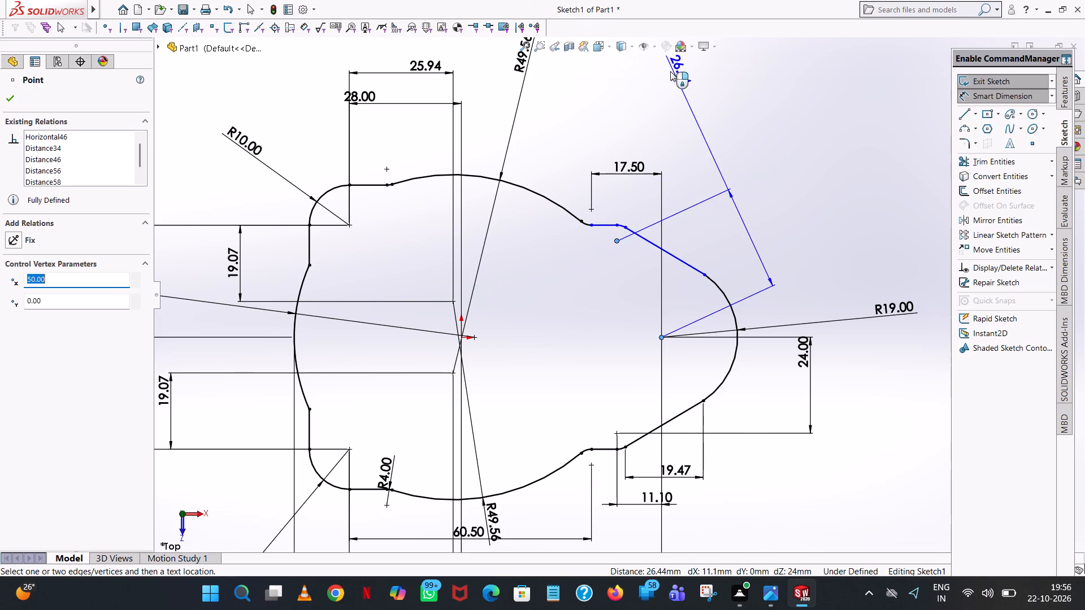
click(626, 99)
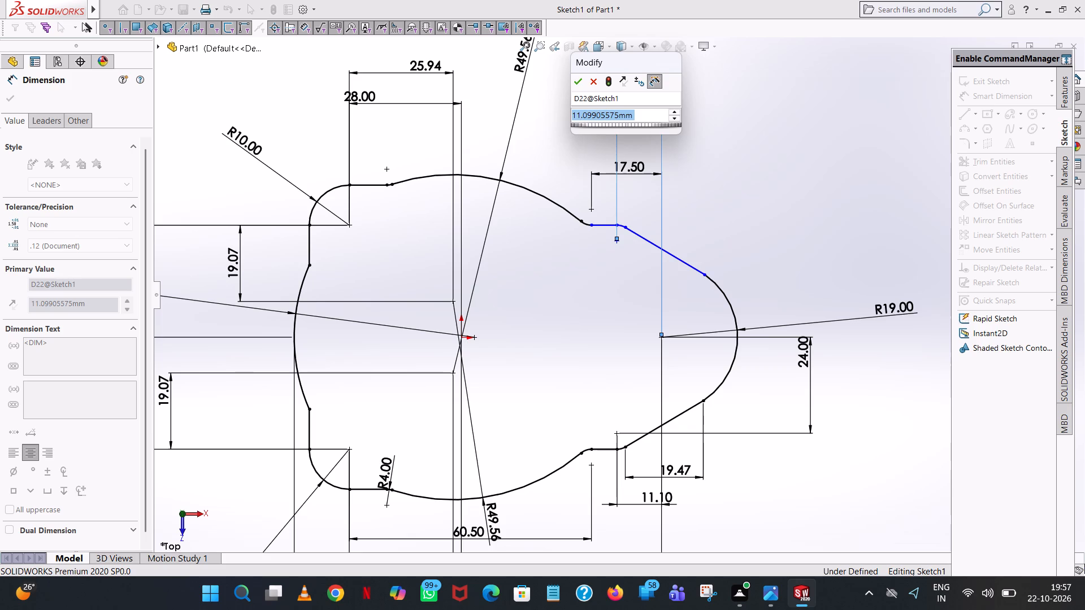
click(576, 81)
click(727, 116)
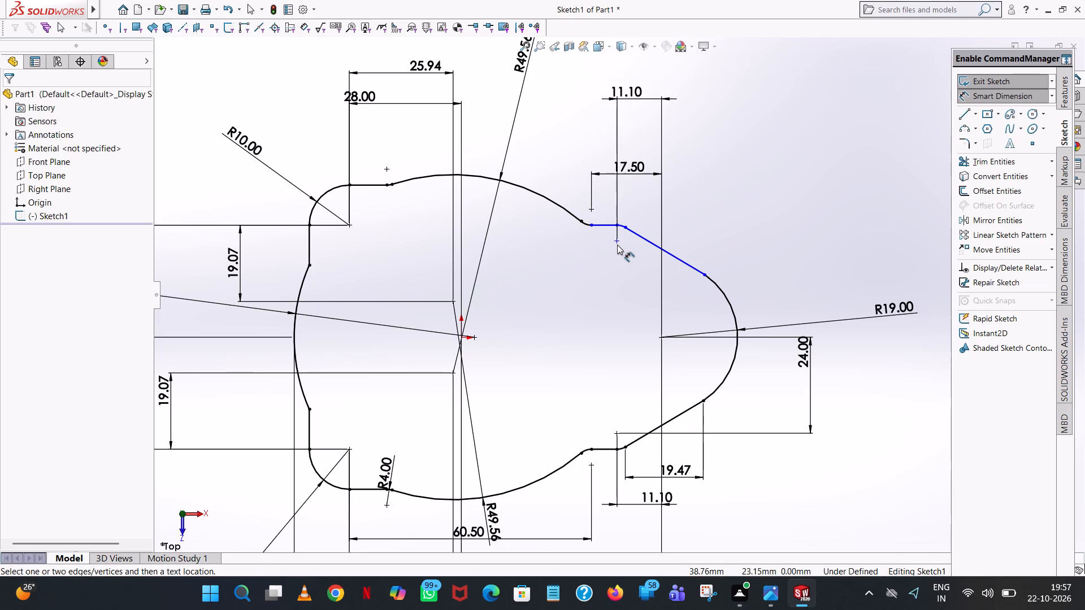
click(617, 243)
click(661, 335)
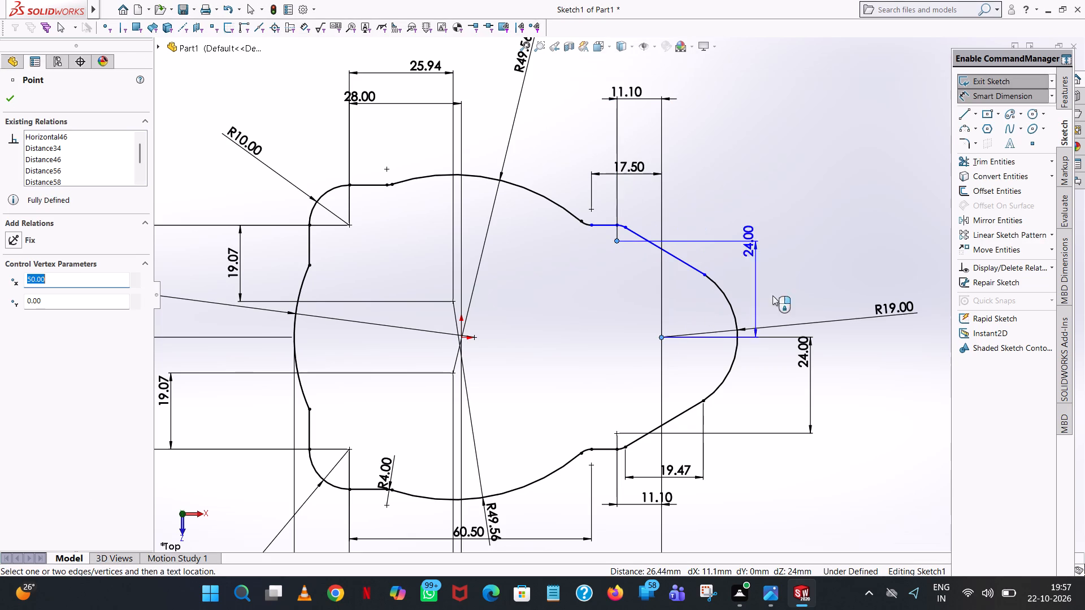
click(827, 274)
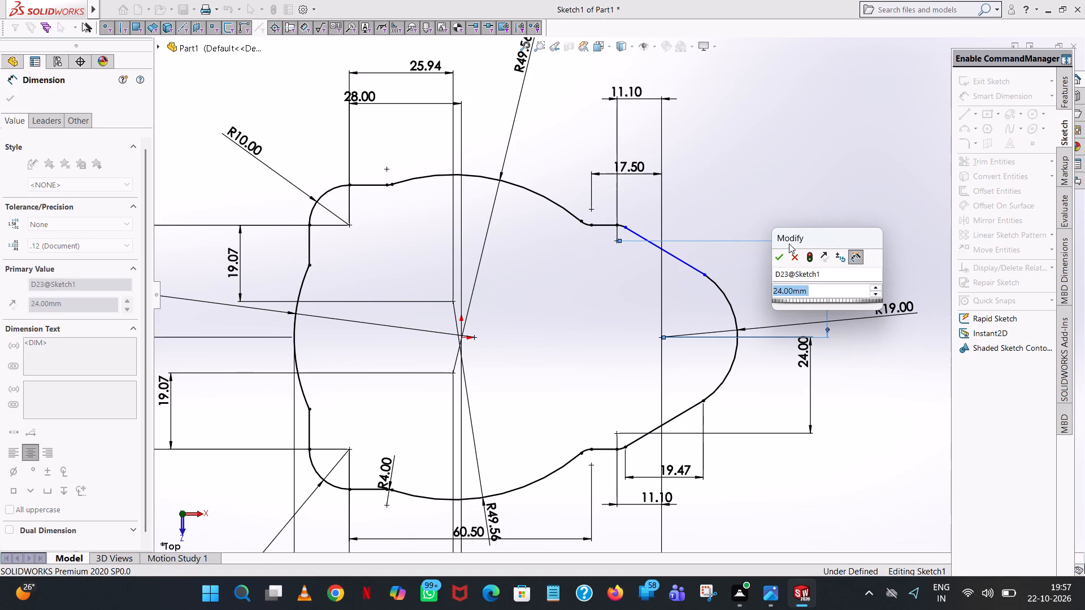
click(779, 259)
click(696, 184)
Dimension the horizontal extent of the upper slanted line, keeping its drawn size.
click(674, 256)
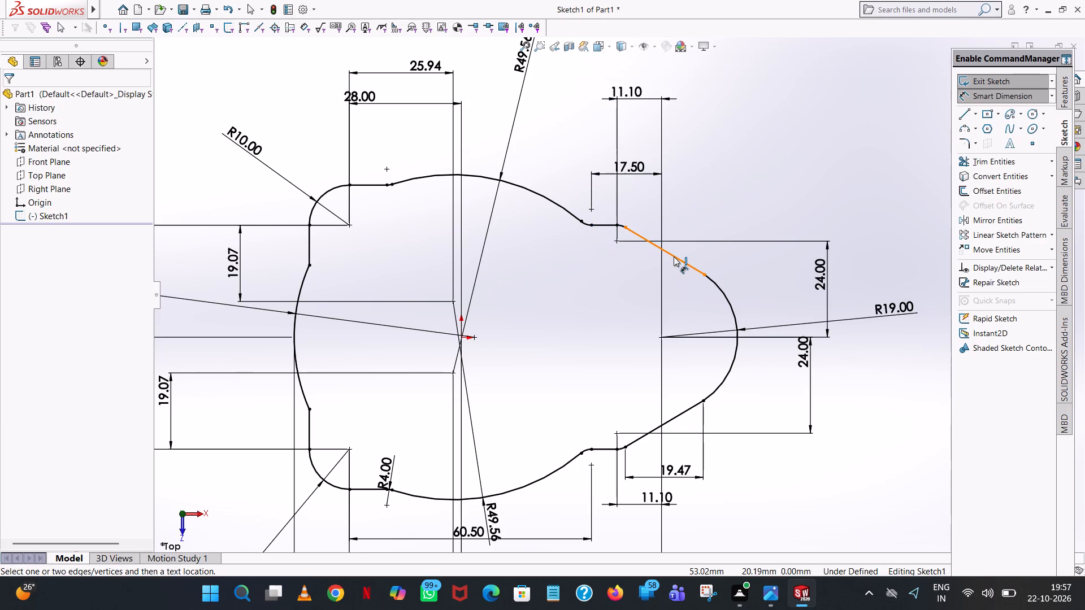
click(678, 130)
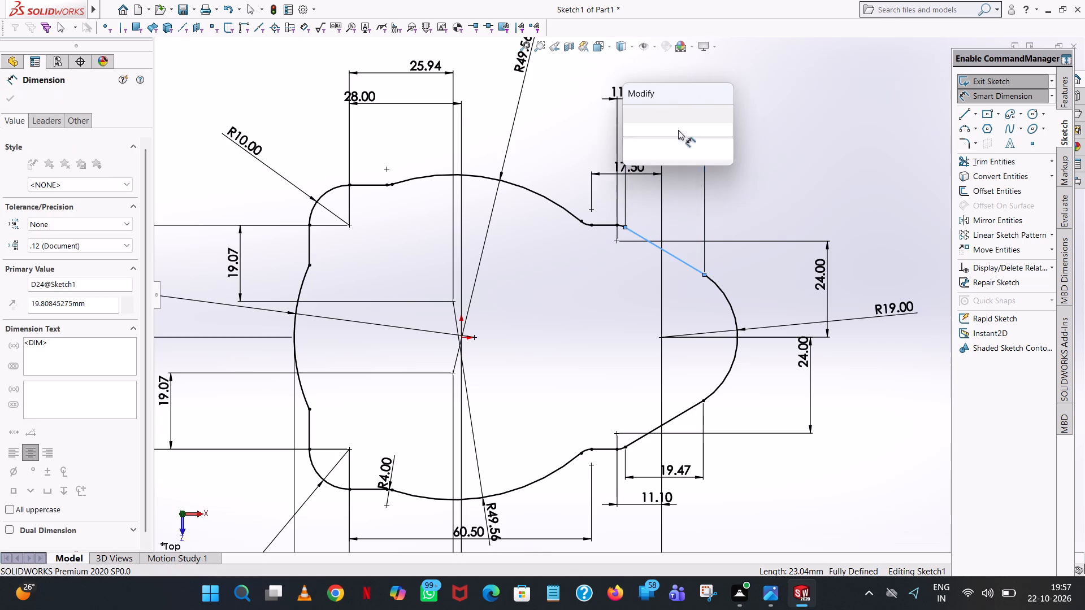
click(630, 117)
click(772, 129)
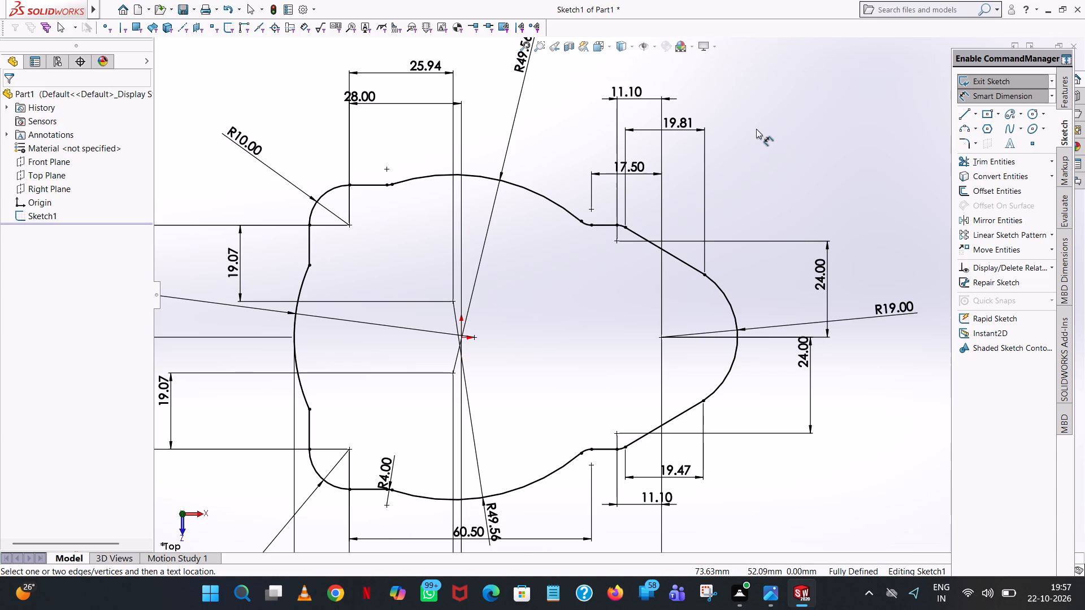
Extrude the closed arc profile as a blind boss 10.25 mm deep from the sketch plane.
middle_drag(578, 373, 570, 184)
scroll(562, 339, up, 1)
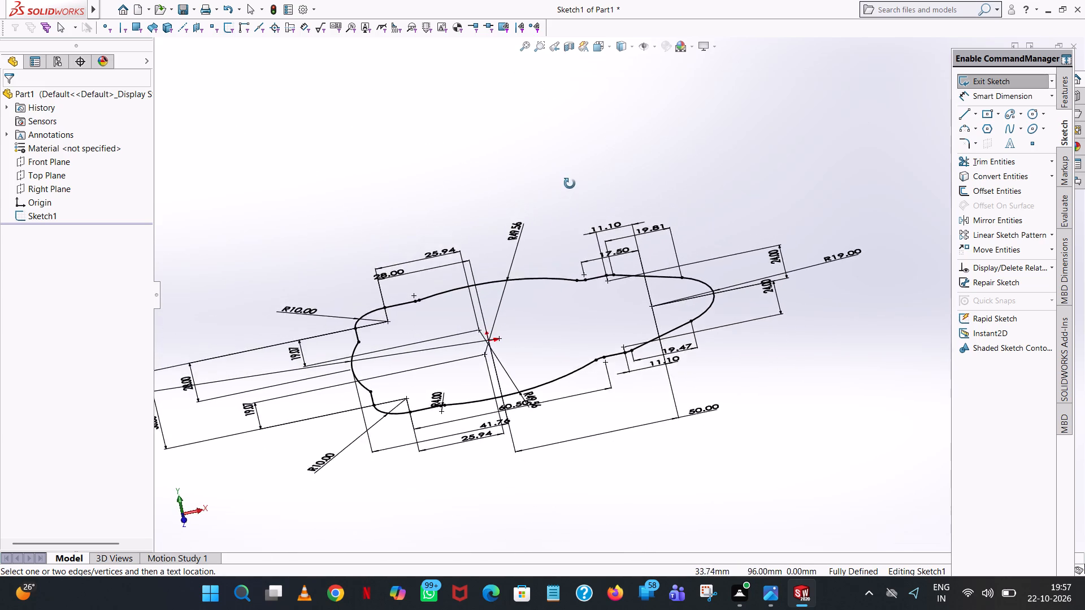
middle_drag(570, 184, 580, 225)
click(1065, 88)
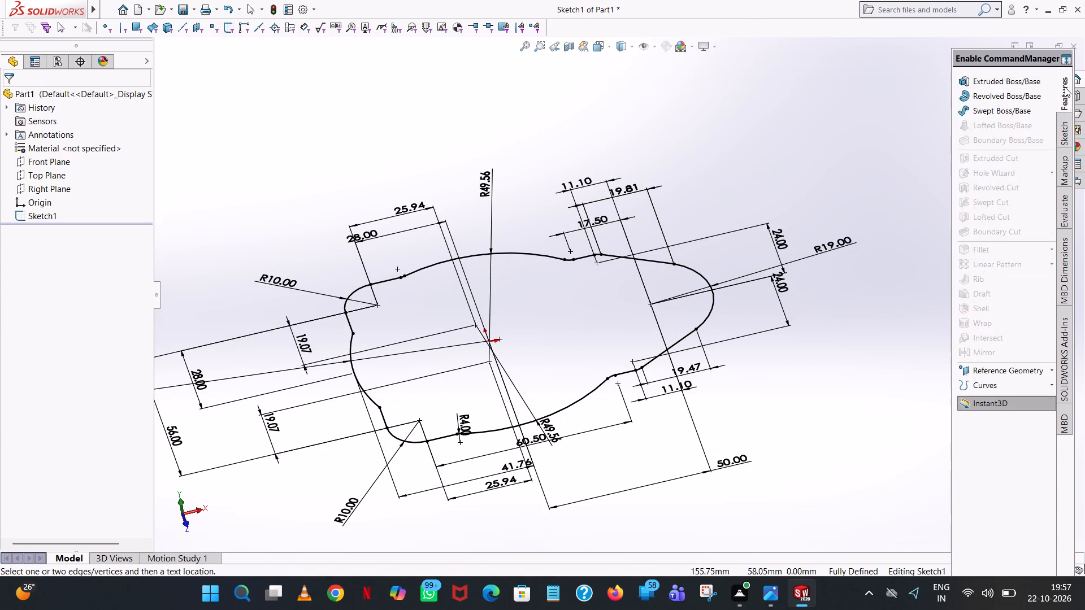
click(1004, 76)
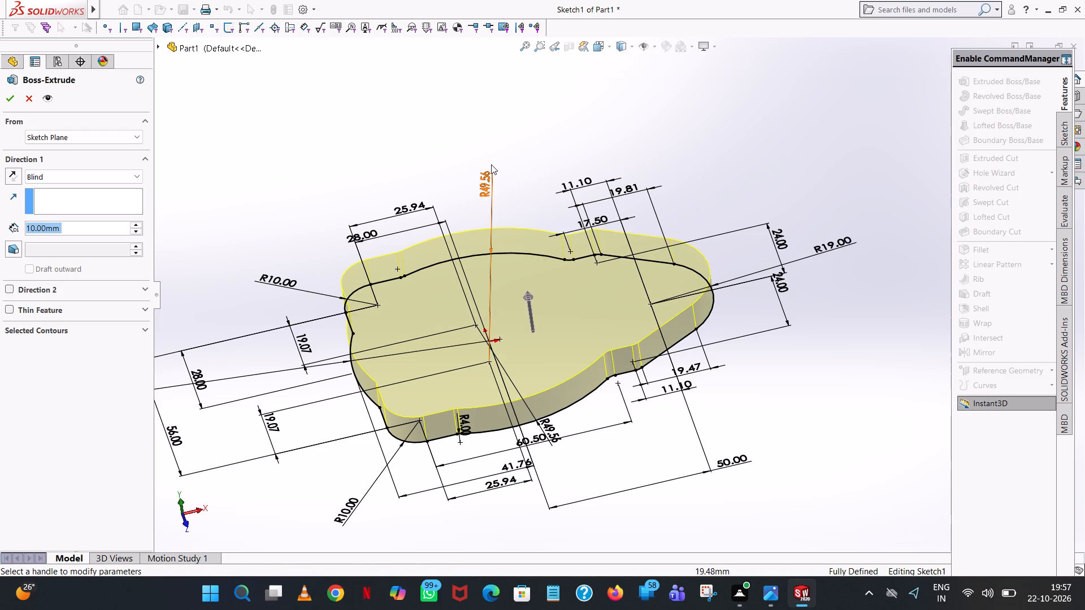
key(1)
key(0)
text(.25)
key(Return)
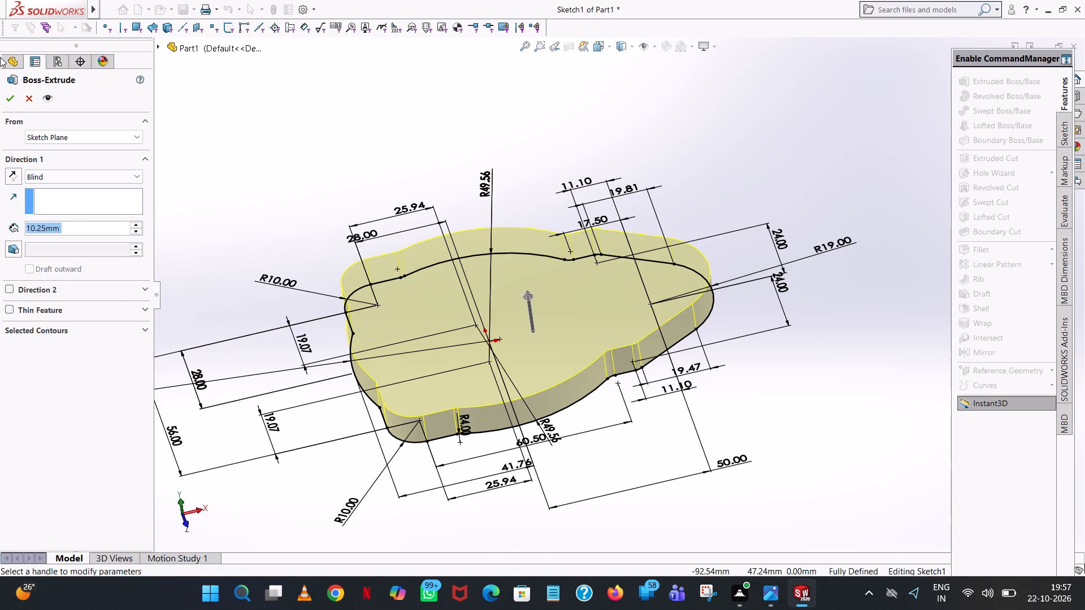
click(13, 99)
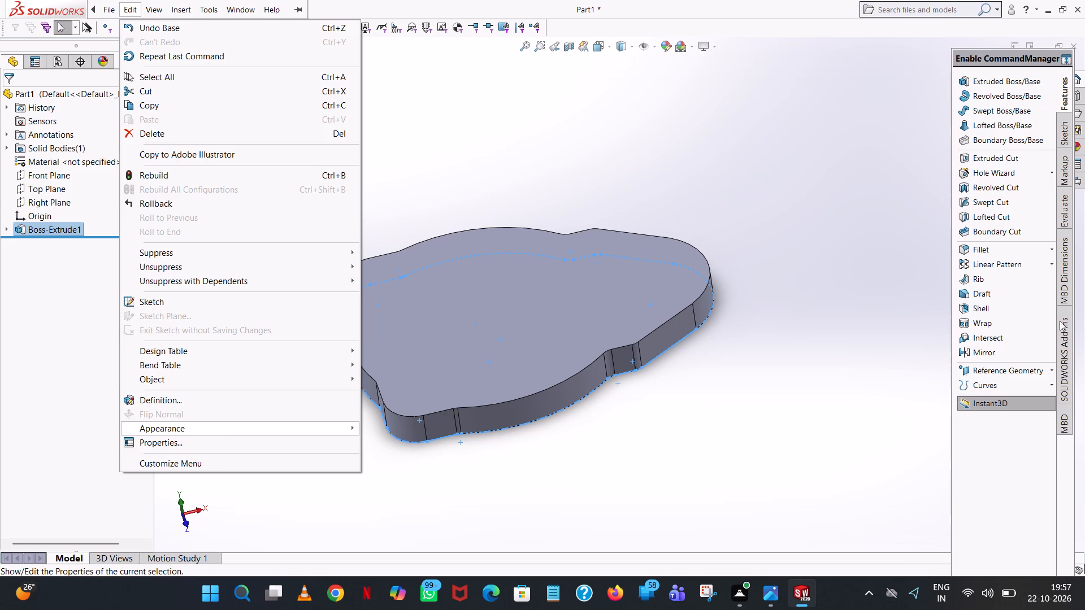
click(805, 445)
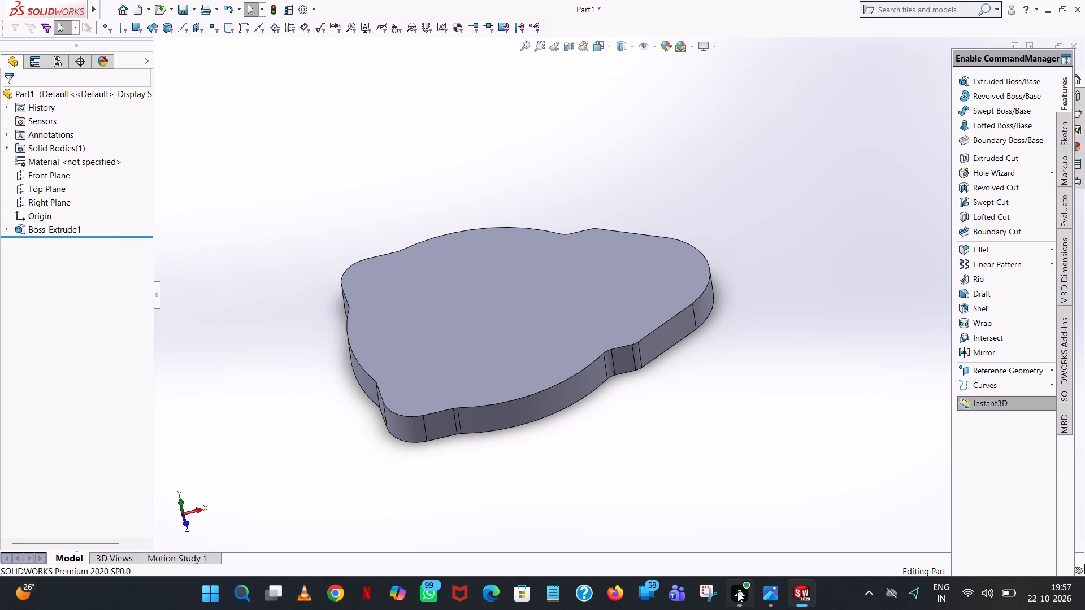
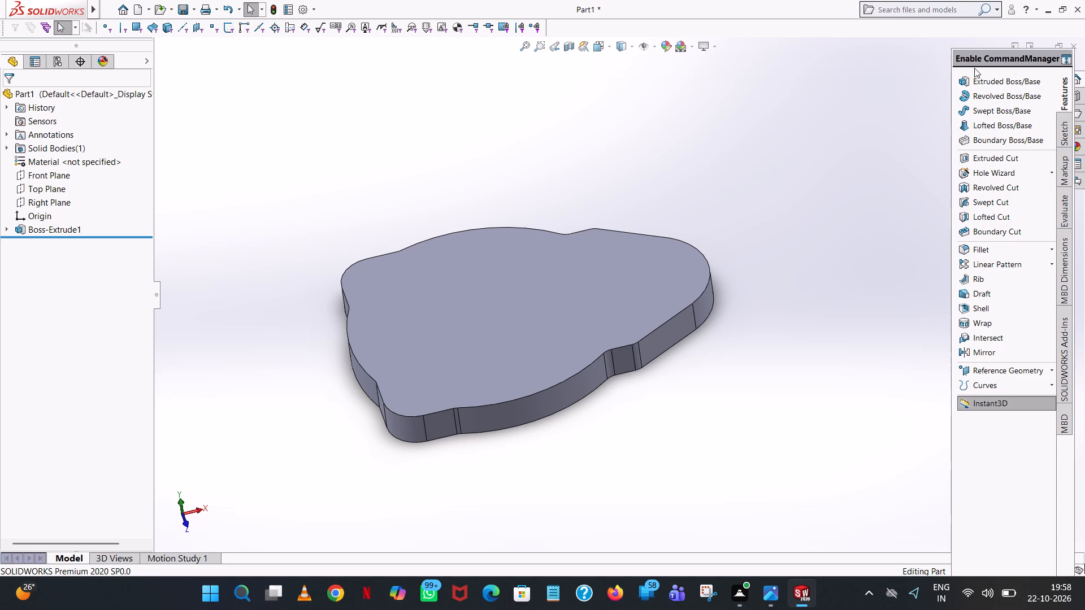
Start an Extruded Boss/Base sketch on the plate's top face and draw a circle centred on the origin.
click(1024, 79)
click(486, 313)
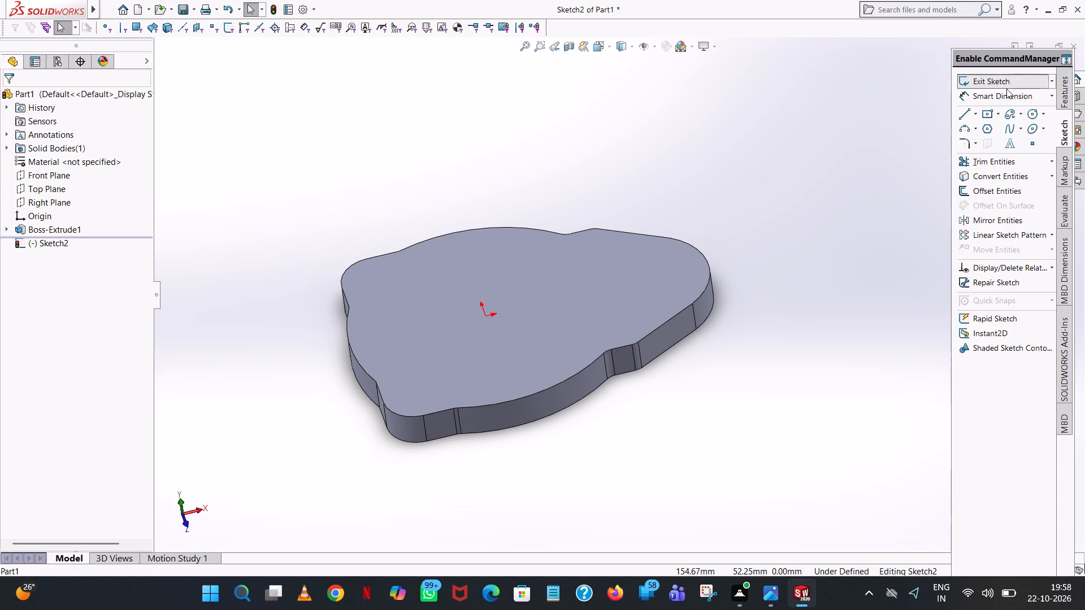
click(1034, 113)
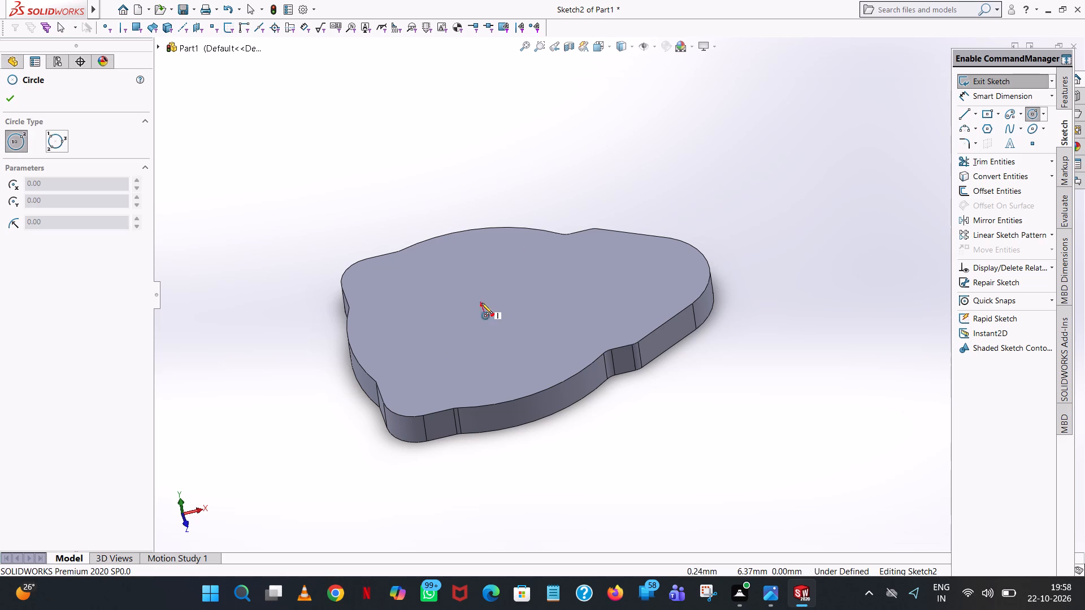
middle_drag(481, 303, 488, 367)
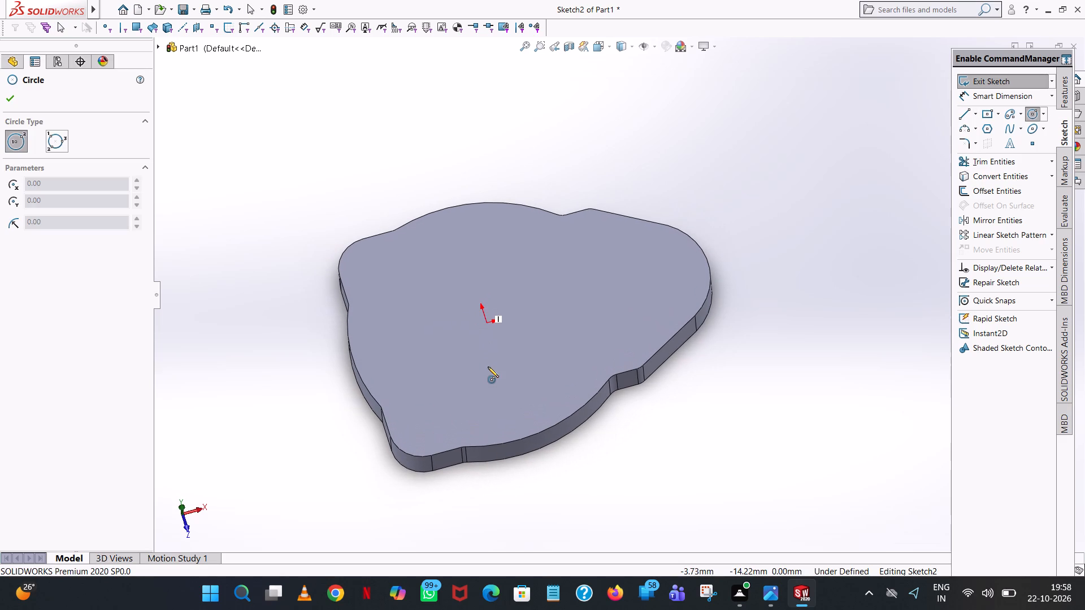
click(486, 321)
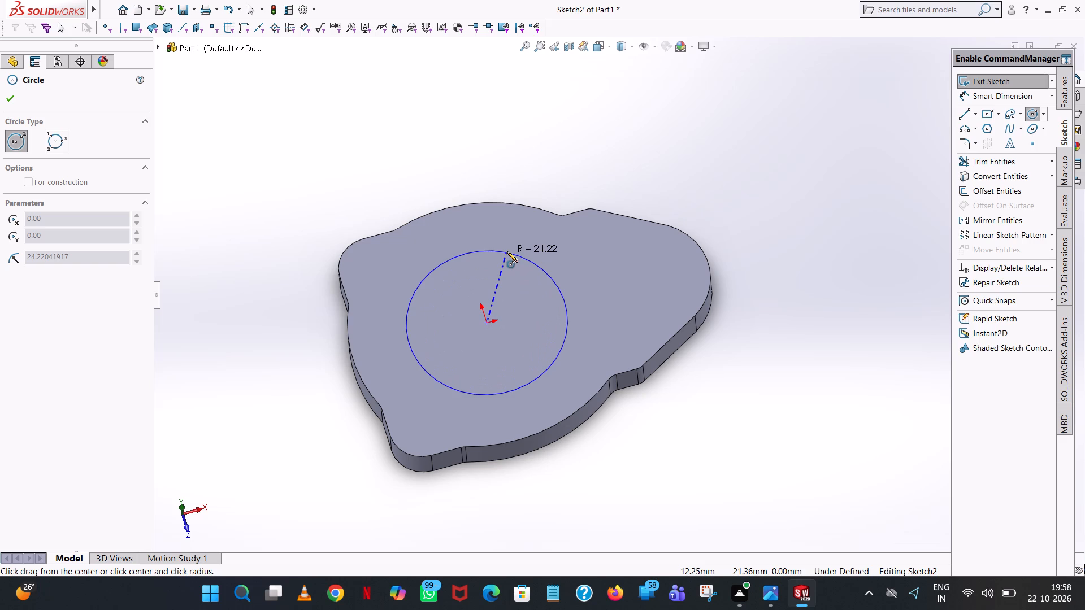
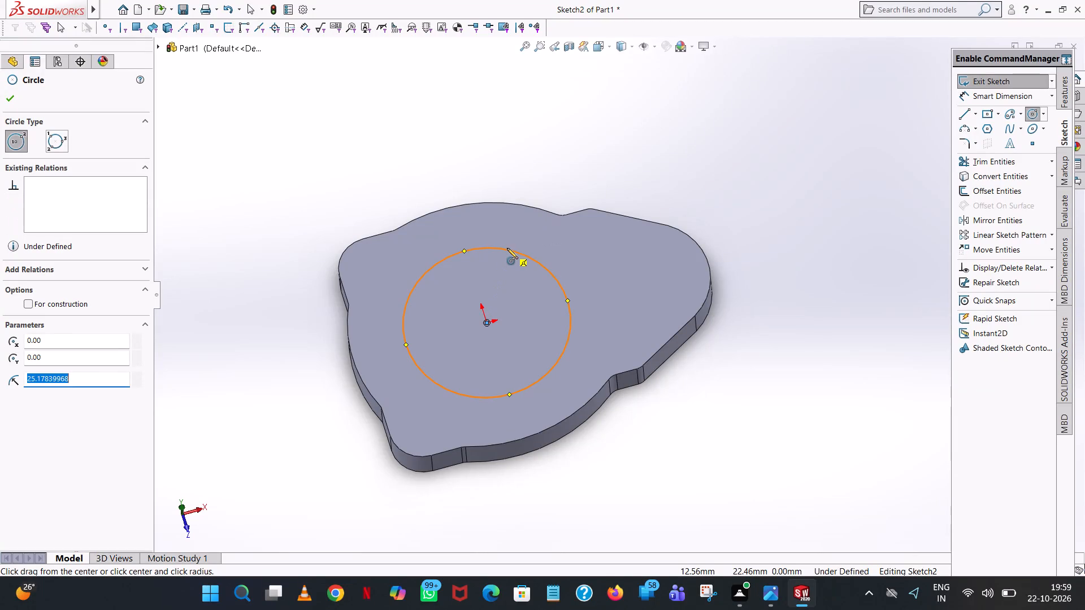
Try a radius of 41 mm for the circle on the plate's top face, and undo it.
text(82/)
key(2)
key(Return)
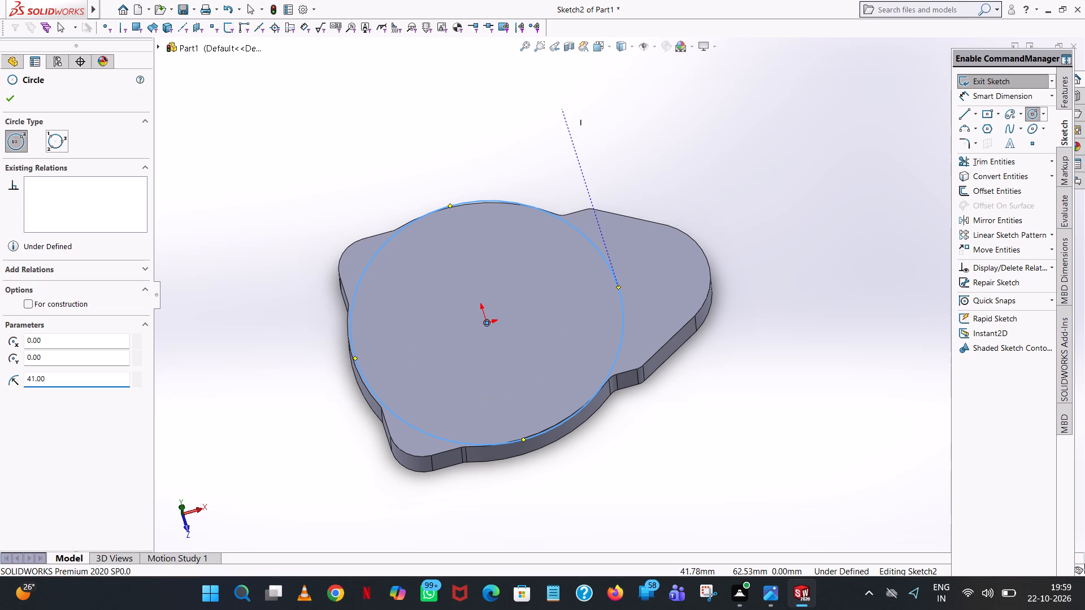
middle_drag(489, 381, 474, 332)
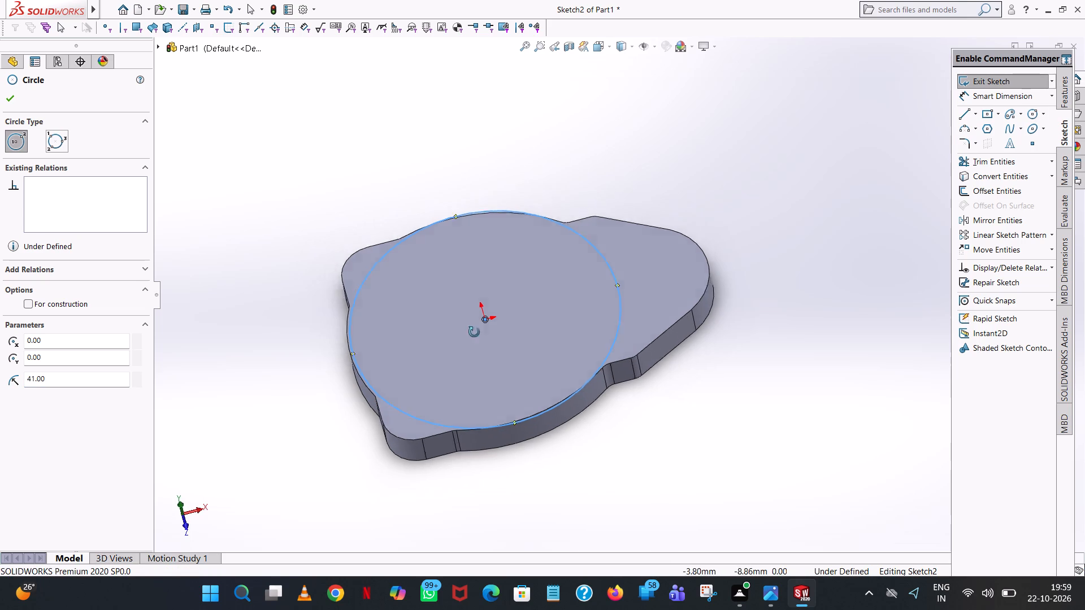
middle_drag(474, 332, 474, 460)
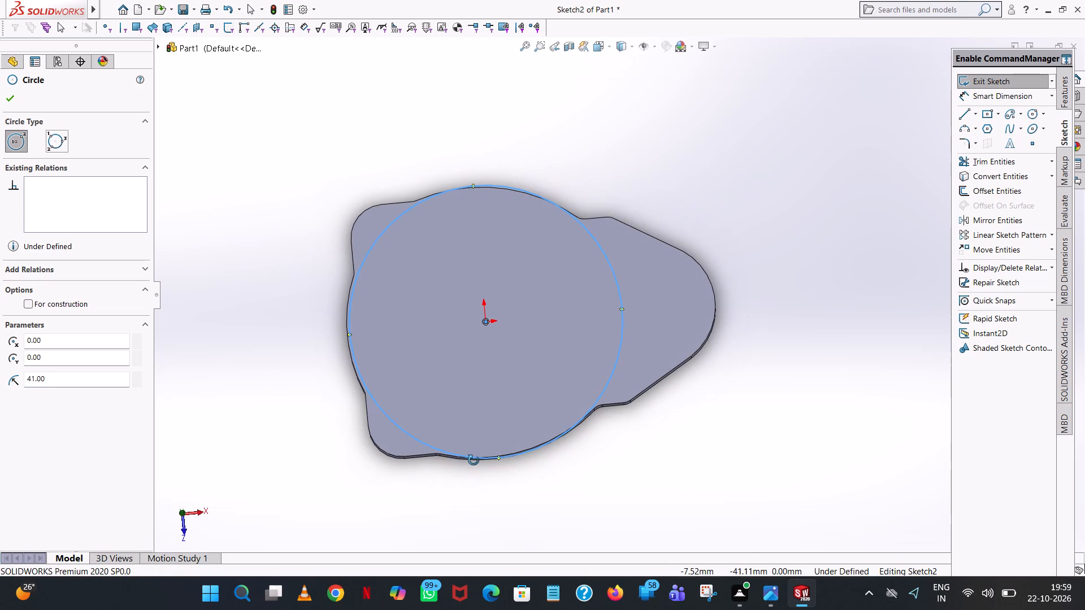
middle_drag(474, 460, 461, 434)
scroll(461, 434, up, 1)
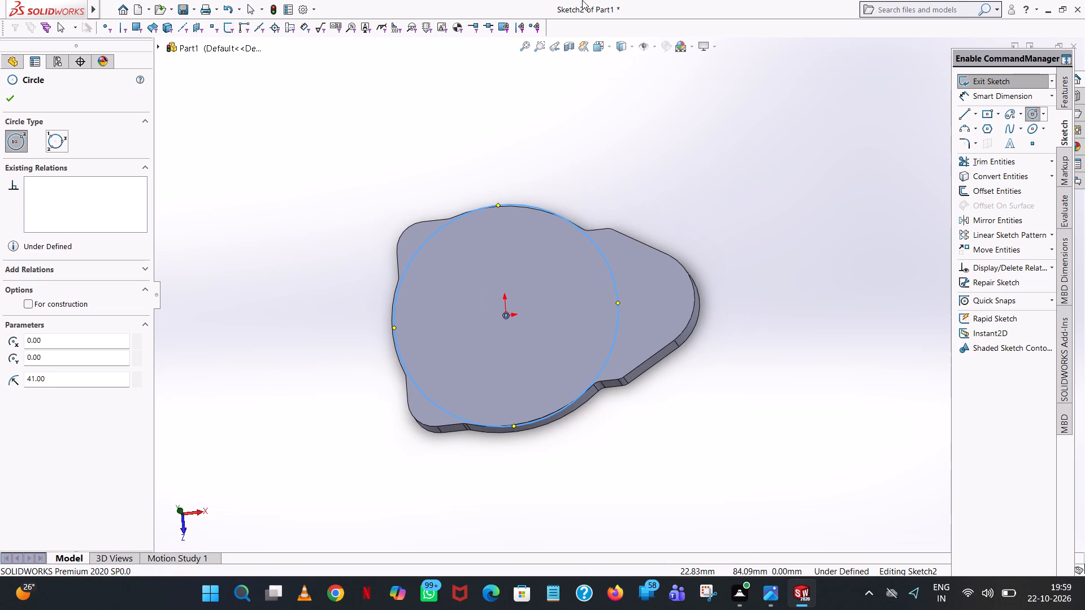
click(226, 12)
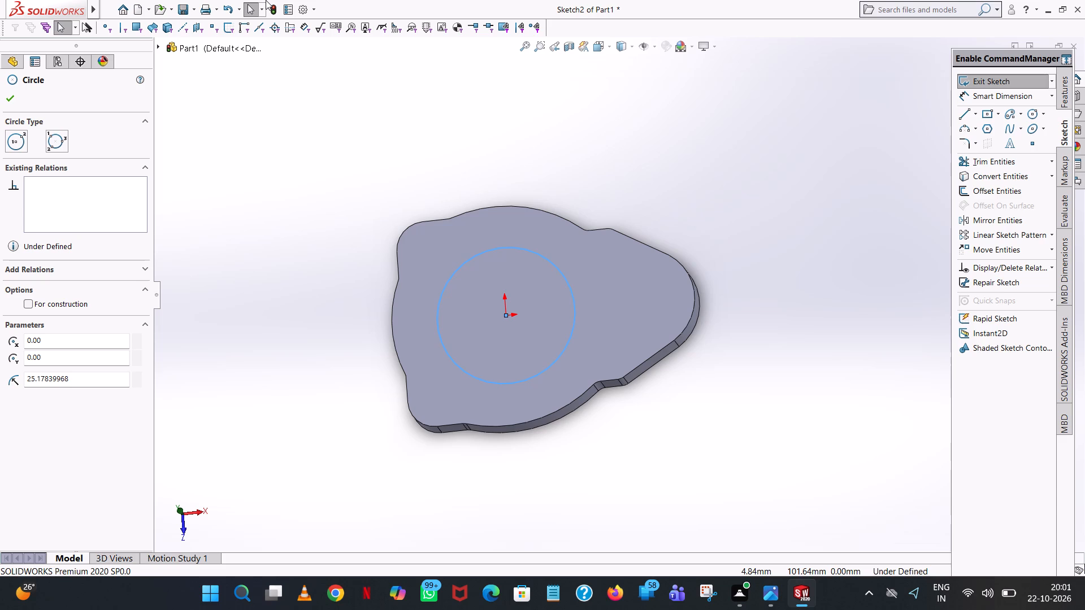
Set the radius of the origin-centred circle to 30.5 mm, half of 61 mm.
click(513, 247)
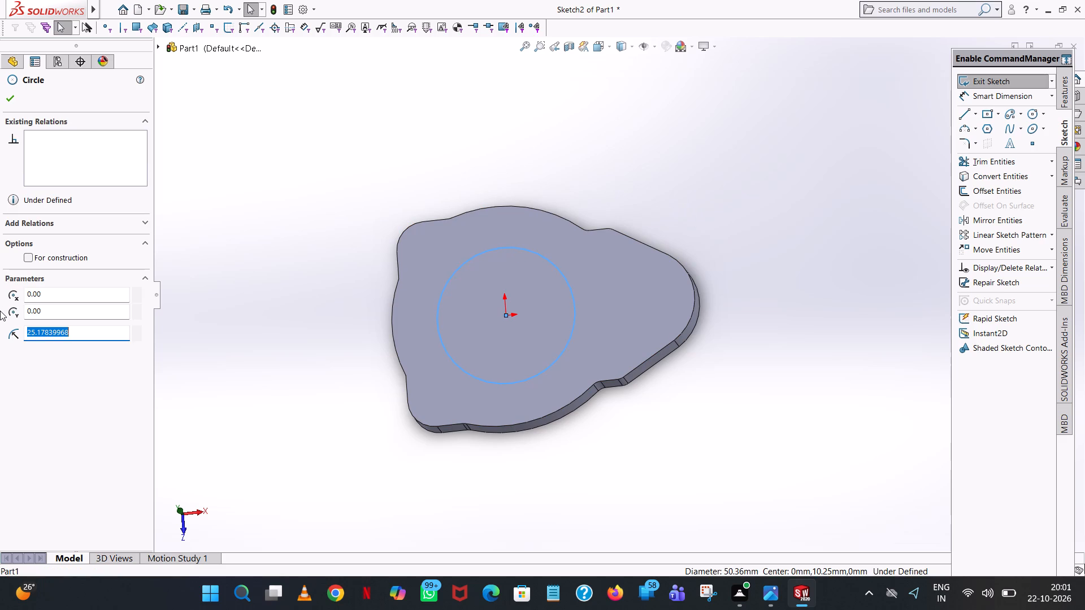
text(56)
text(+5)
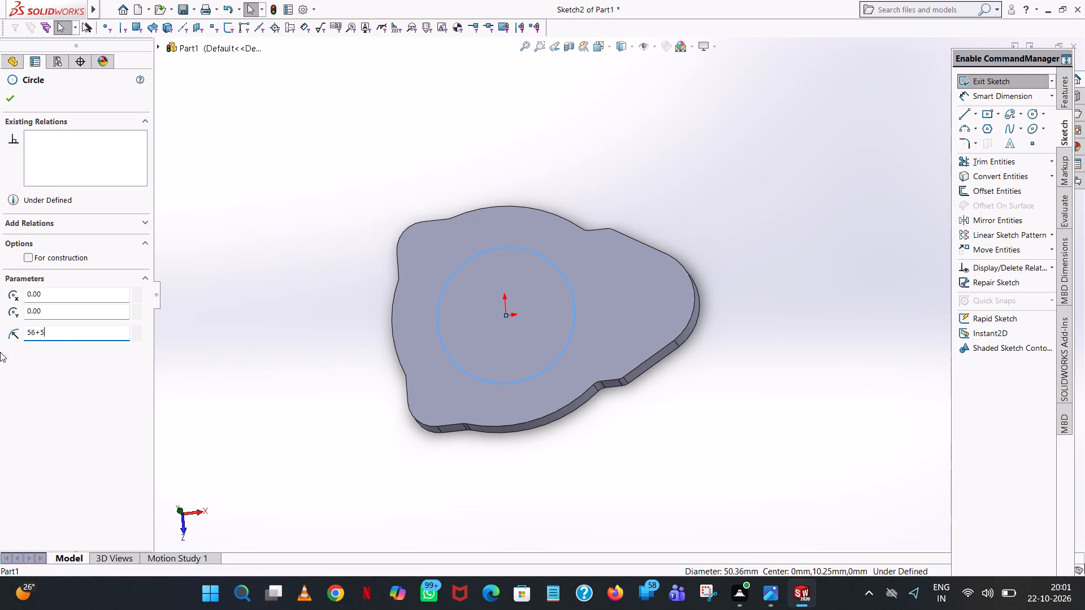
click(113, 415)
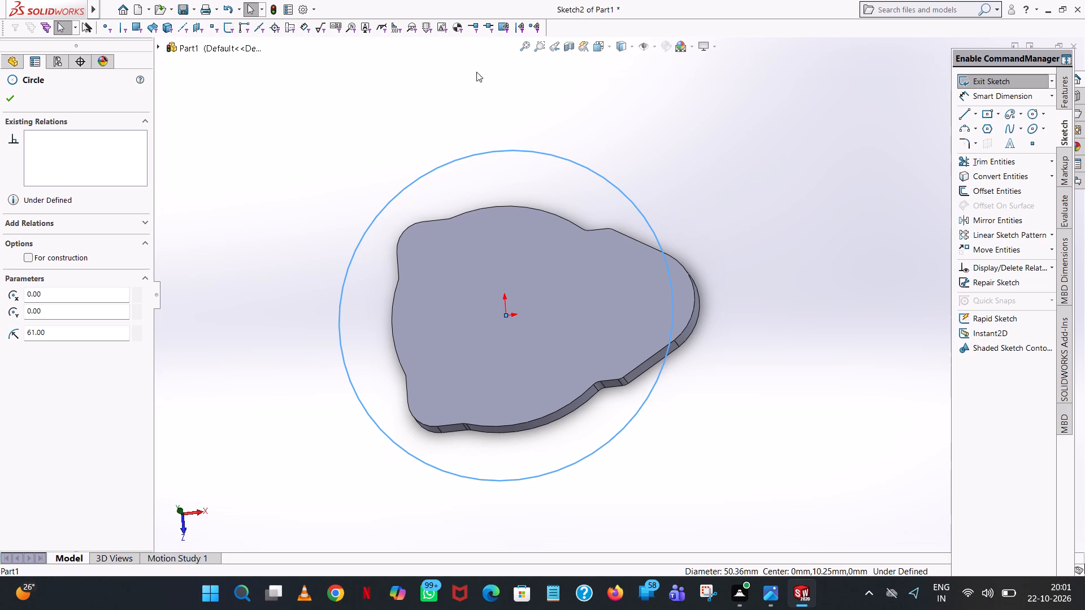
click(482, 153)
click(66, 324)
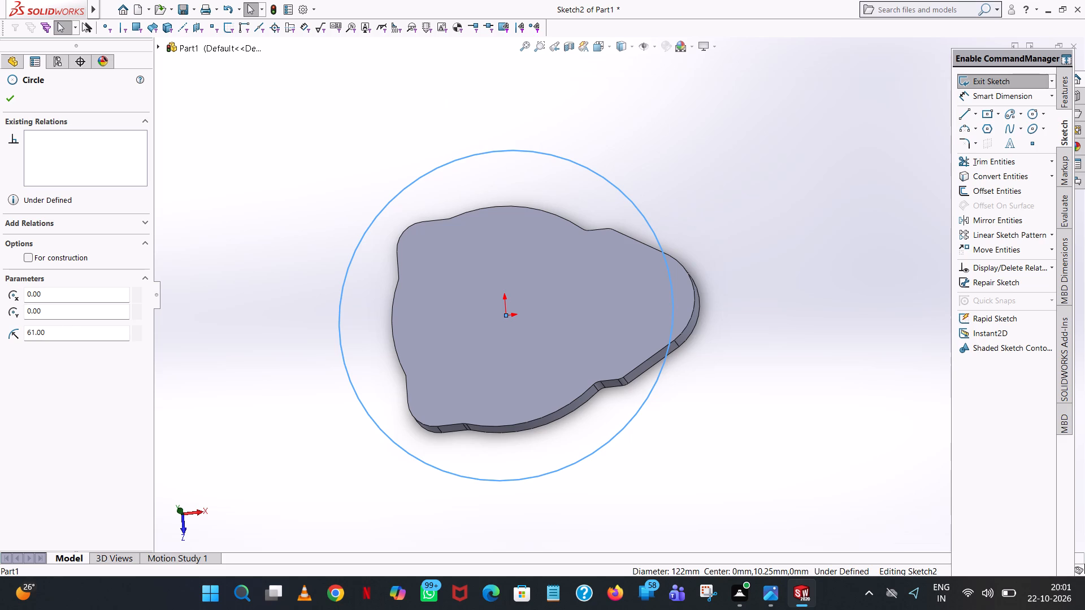
click(66, 331)
text(/2)
key(Return)
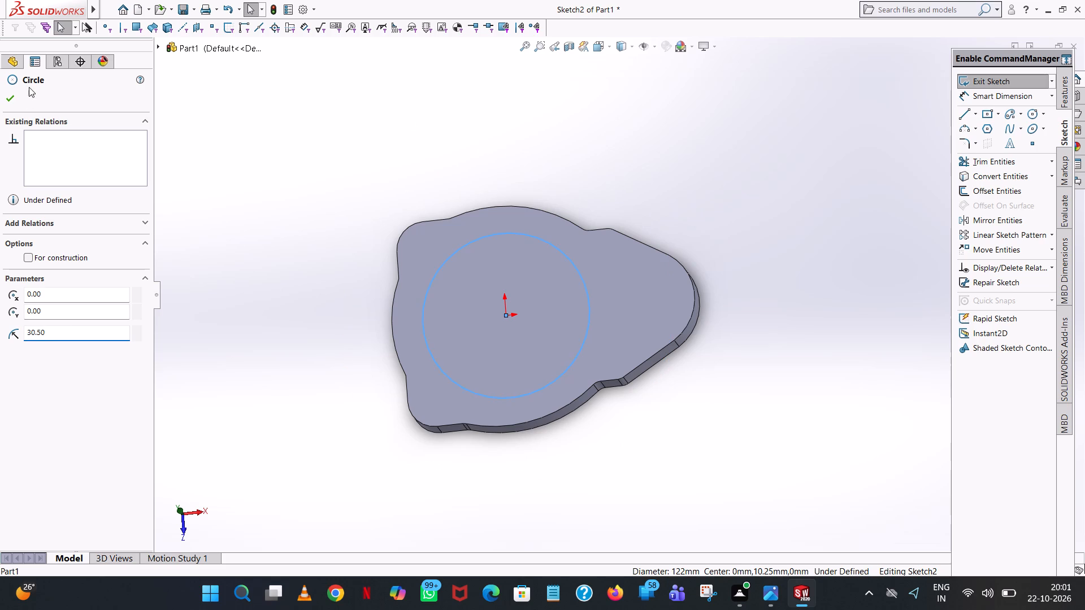
click(16, 95)
click(628, 177)
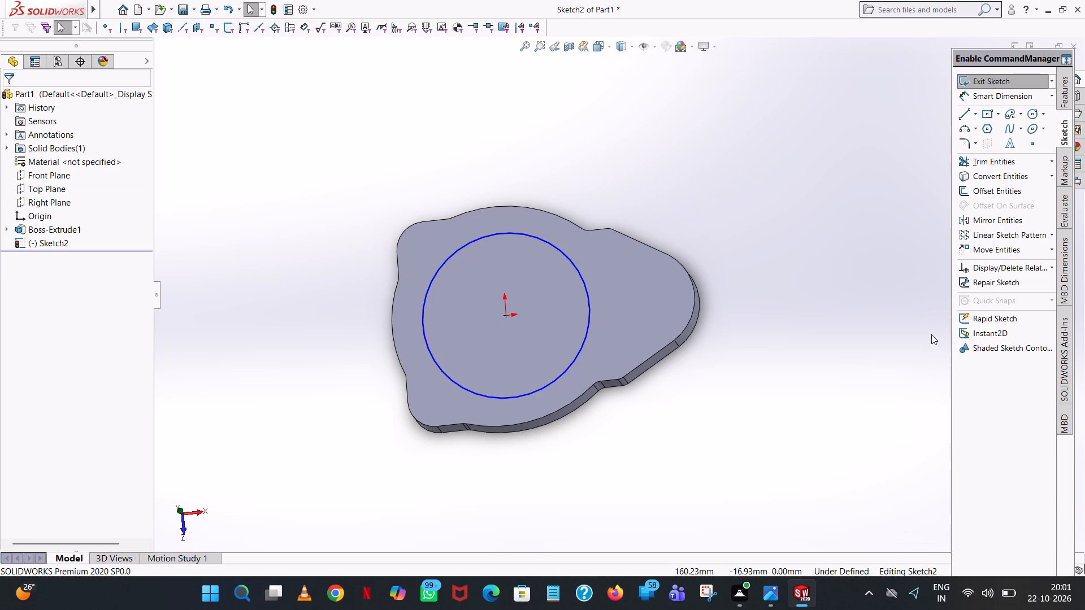
Add a diameter dimension to the circle on the plate's top face, accepting its value.
middle_drag(817, 330, 835, 271)
click(989, 94)
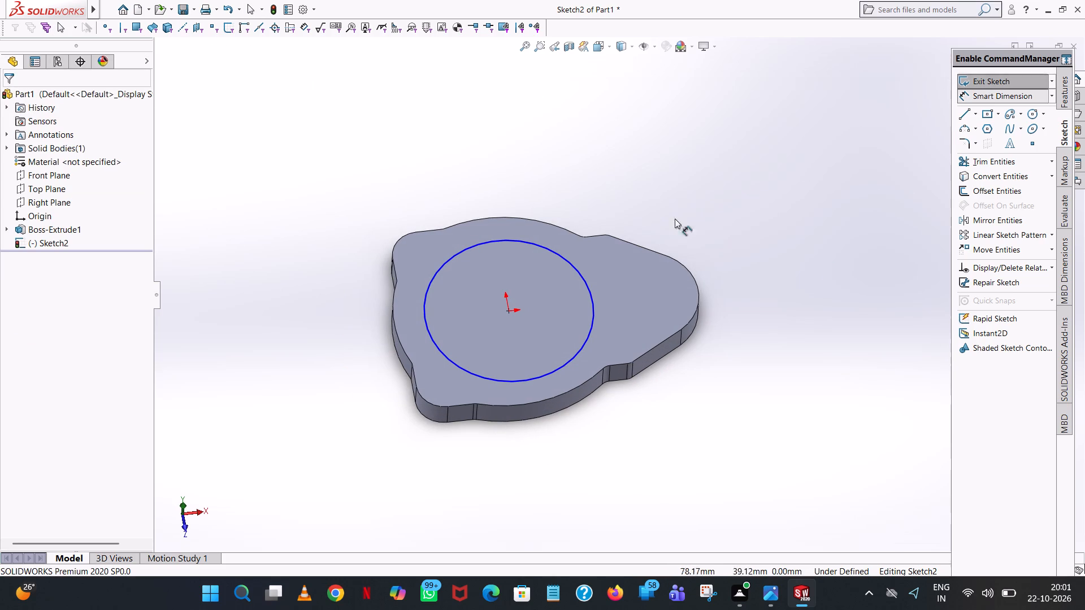
click(586, 278)
click(721, 180)
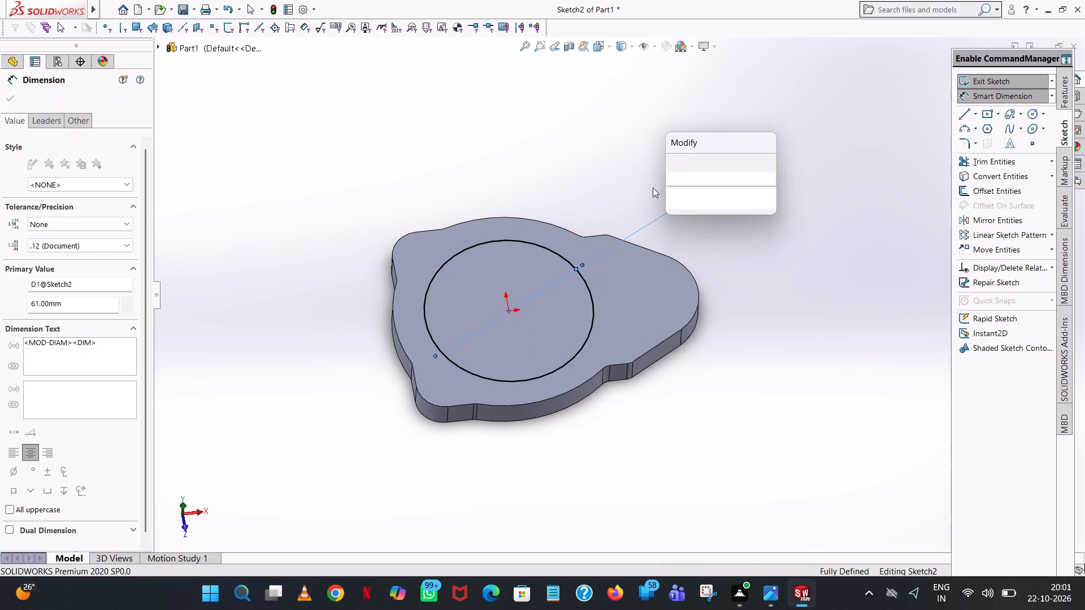
click(675, 162)
click(836, 110)
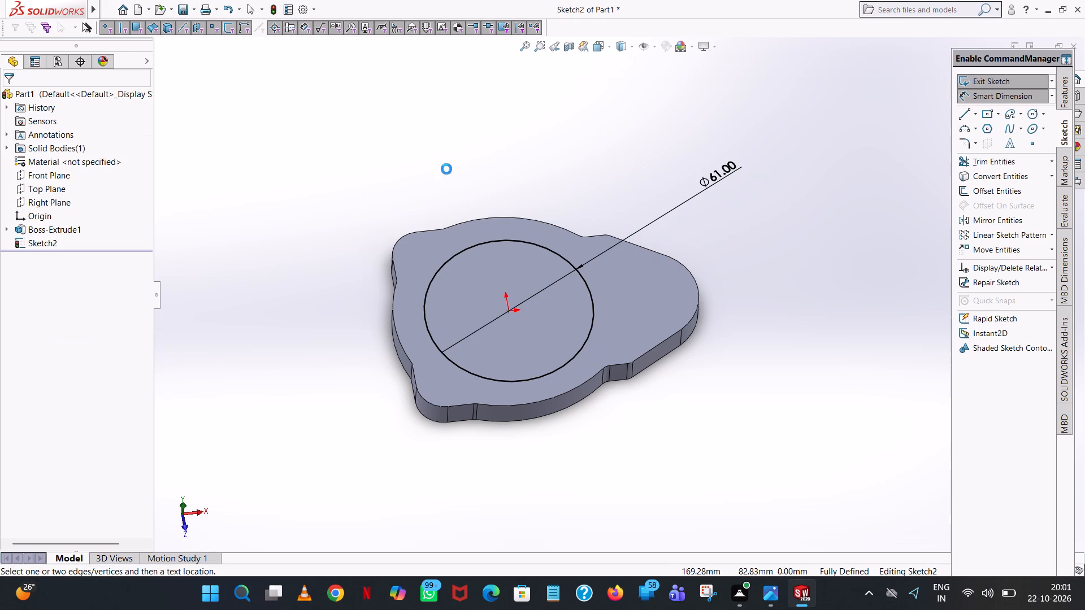
Cancel the boss extrusion and exit the sketch, keeping the circle as a standalone sketch.
click(999, 79)
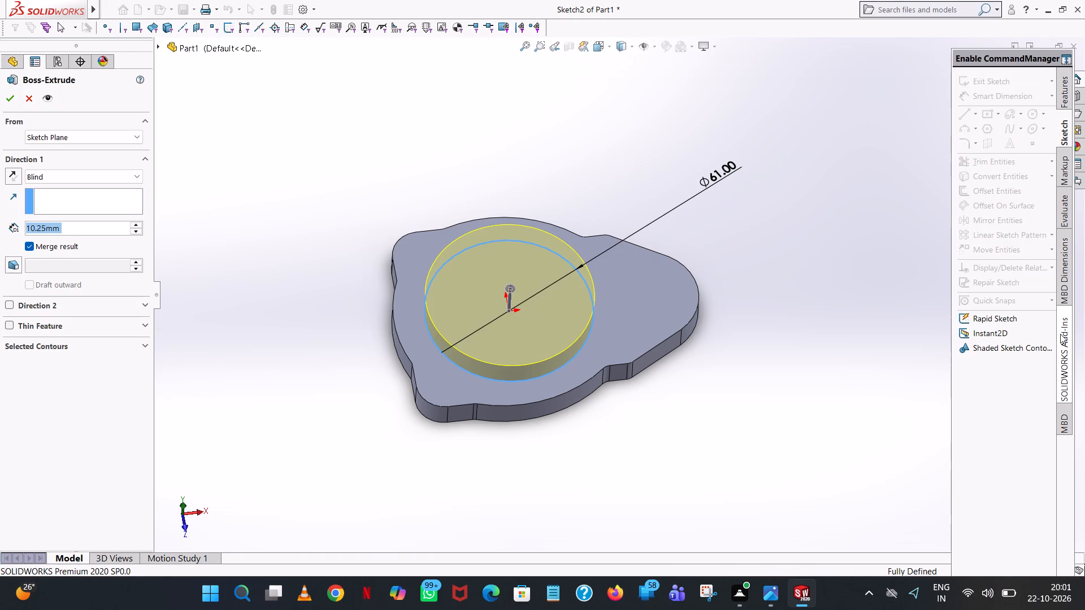
click(31, 104)
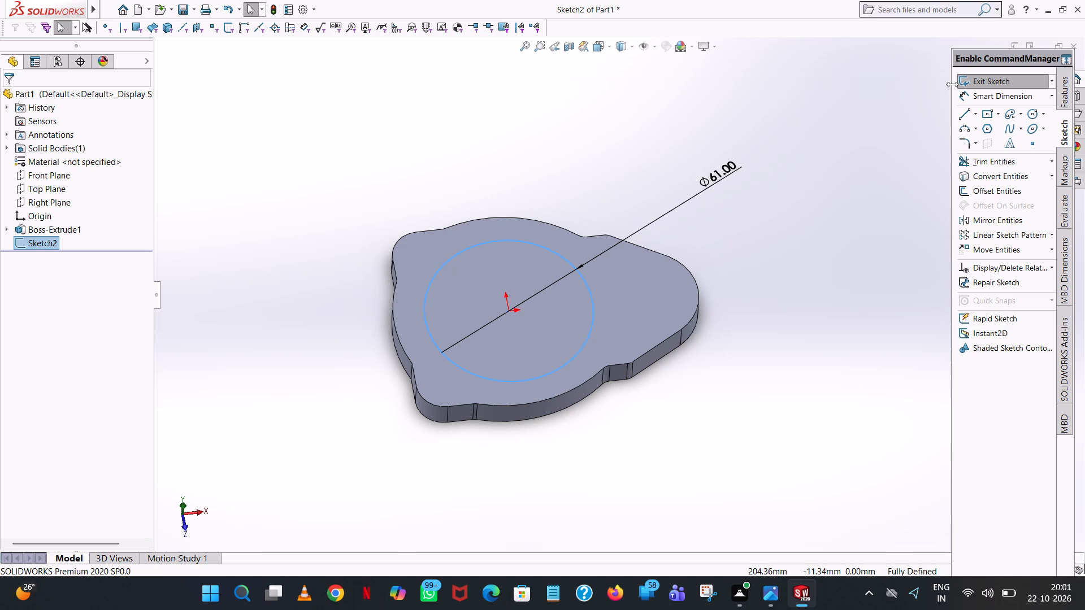
click(985, 81)
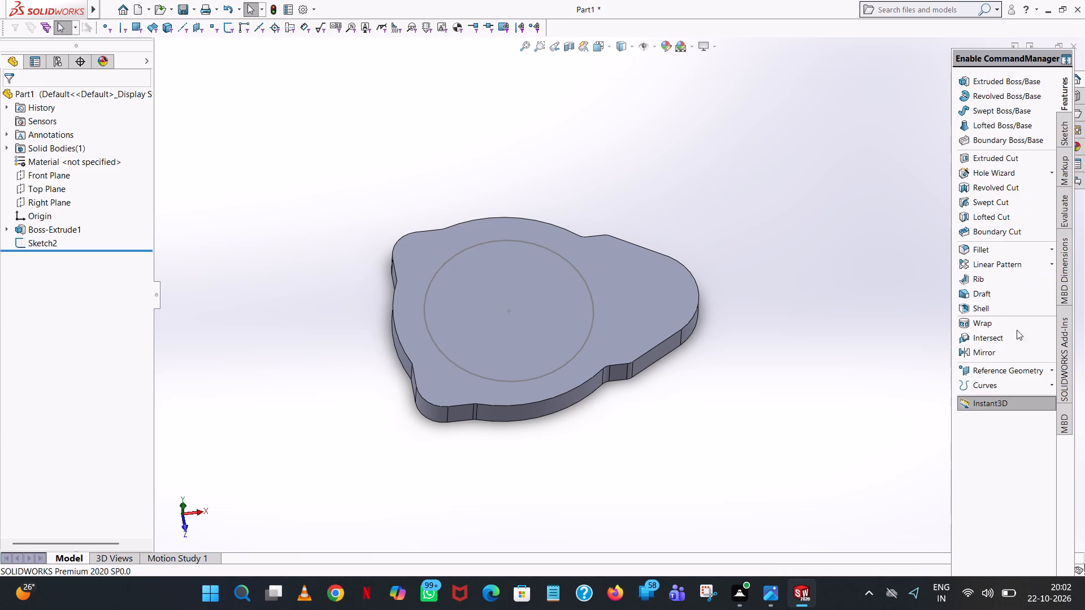
Create a reference plane offset 42.85 mm (60.15 minus 17.3) above the plate's top face.
click(999, 371)
click(640, 287)
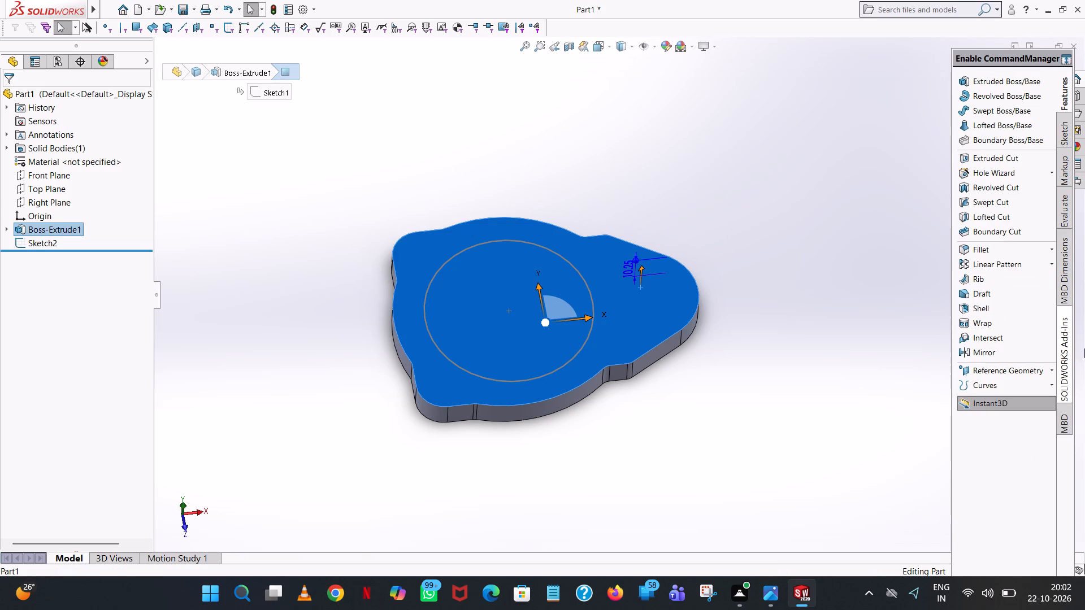
click(995, 371)
click(990, 372)
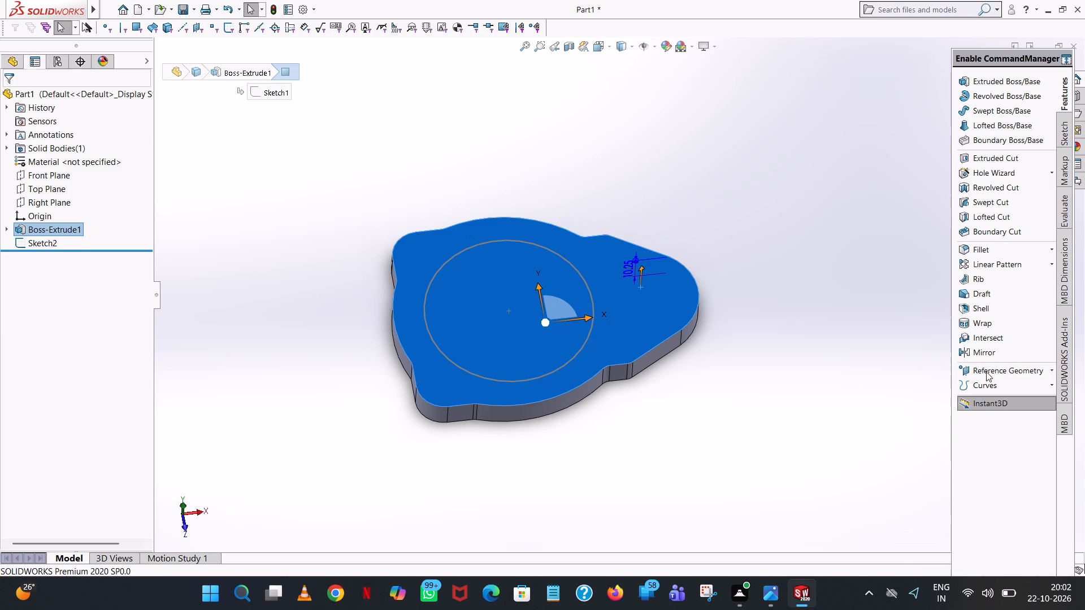
middle_drag(766, 342, 755, 195)
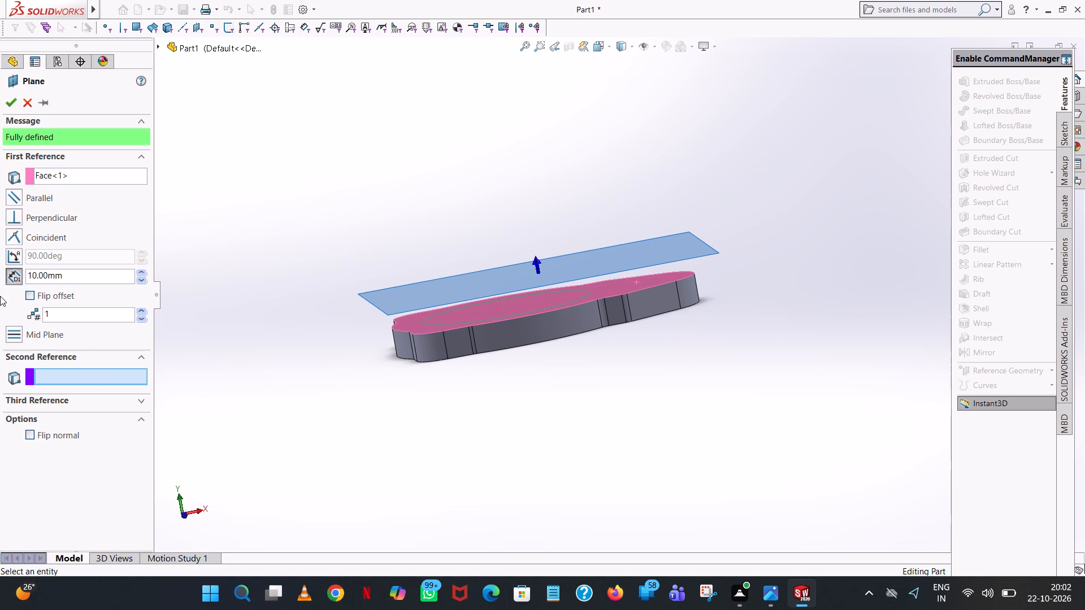
double_click(97, 280)
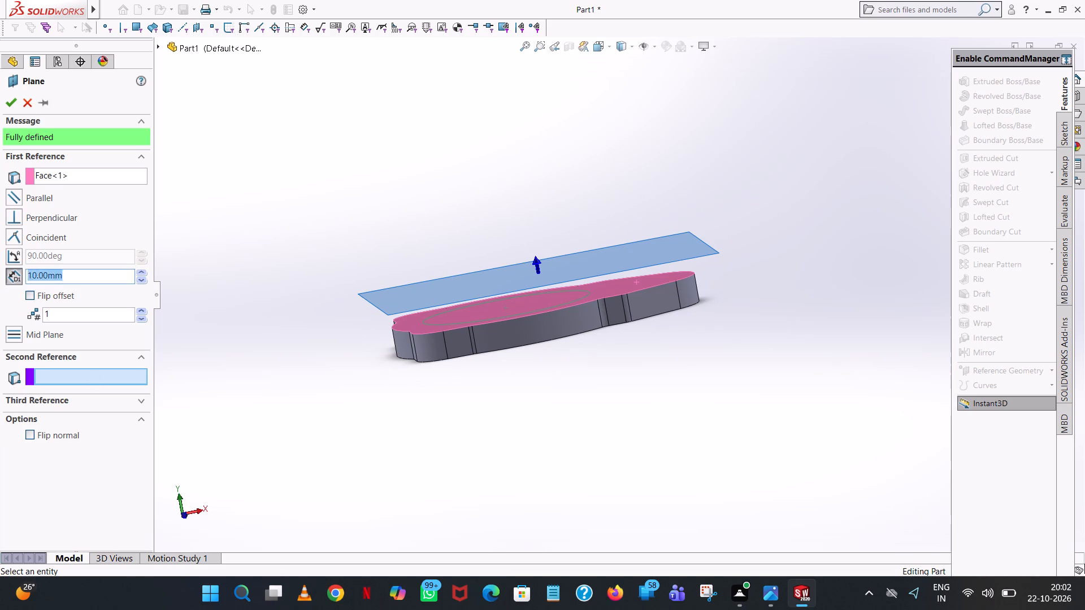
text(60)
text(.15-)
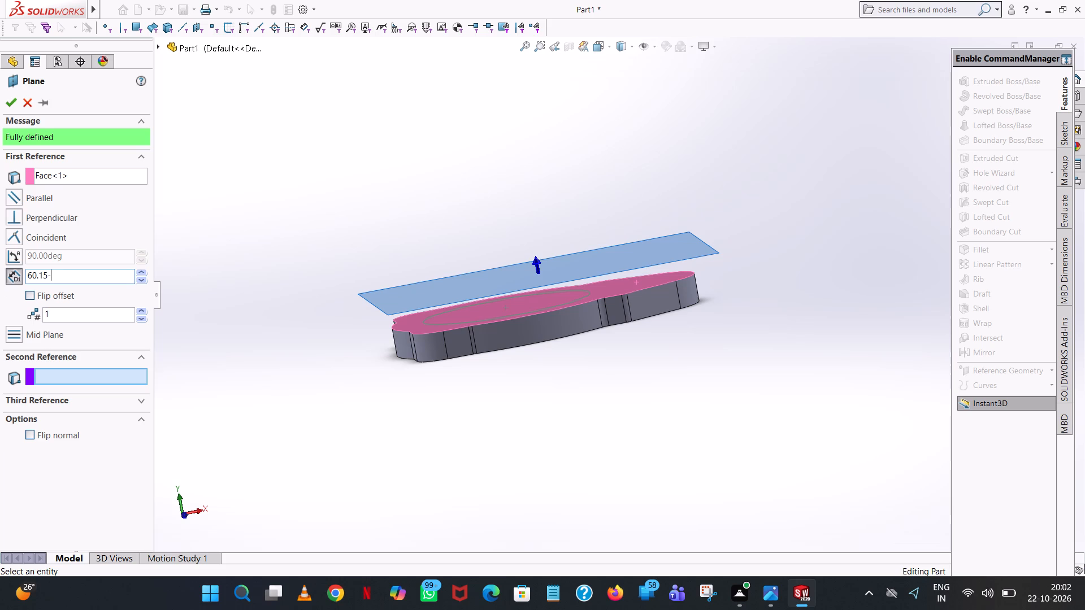
text(17.3)
key(Return)
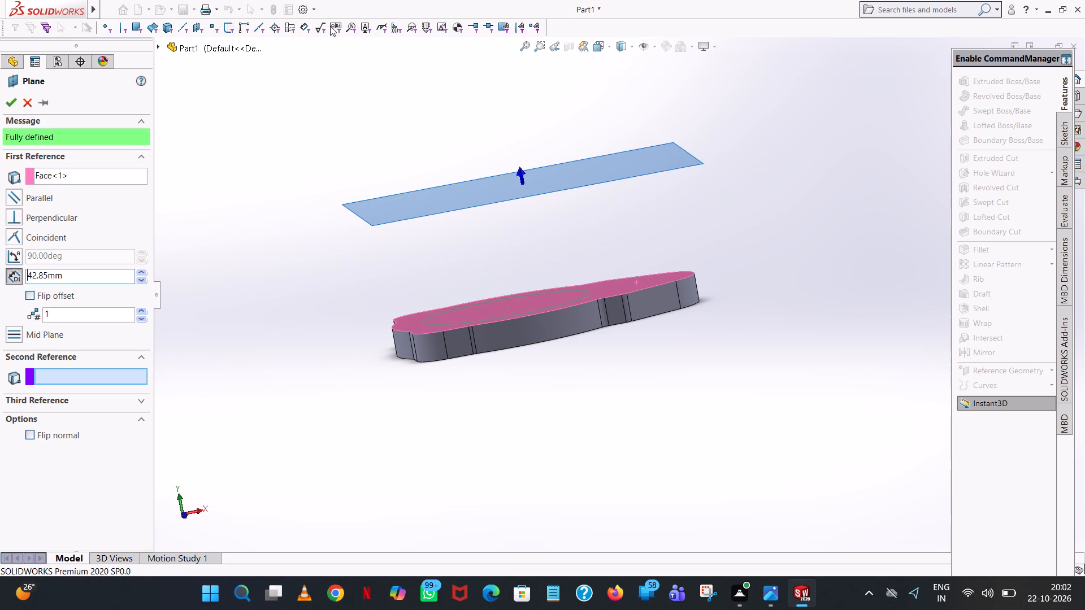
click(8, 99)
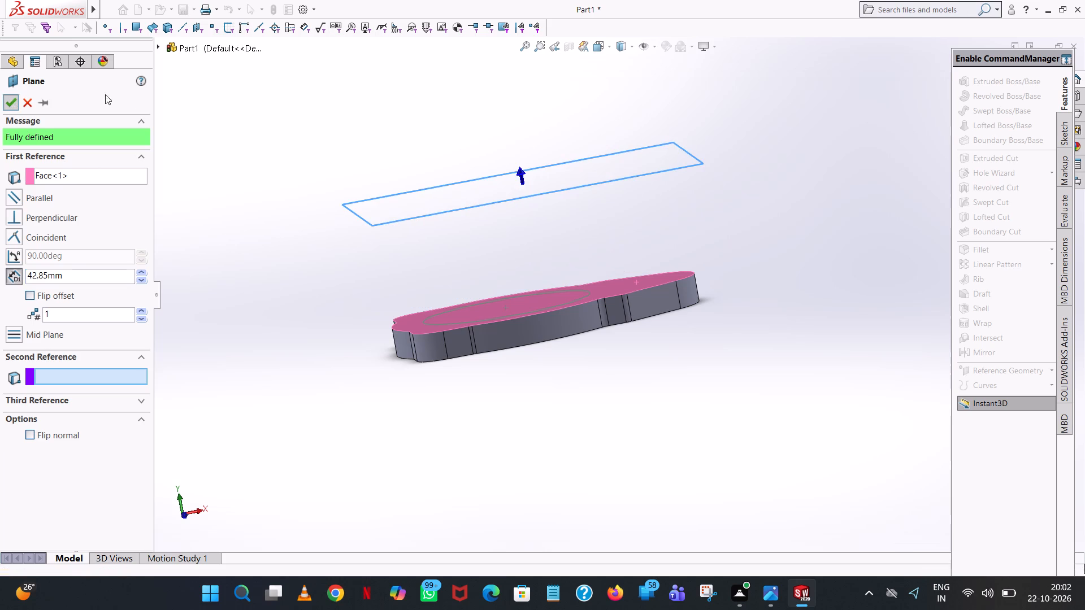
Start a sketch on the new offset plane and draw a circle of about 20.9 mm radius centred on the origin.
click(37, 252)
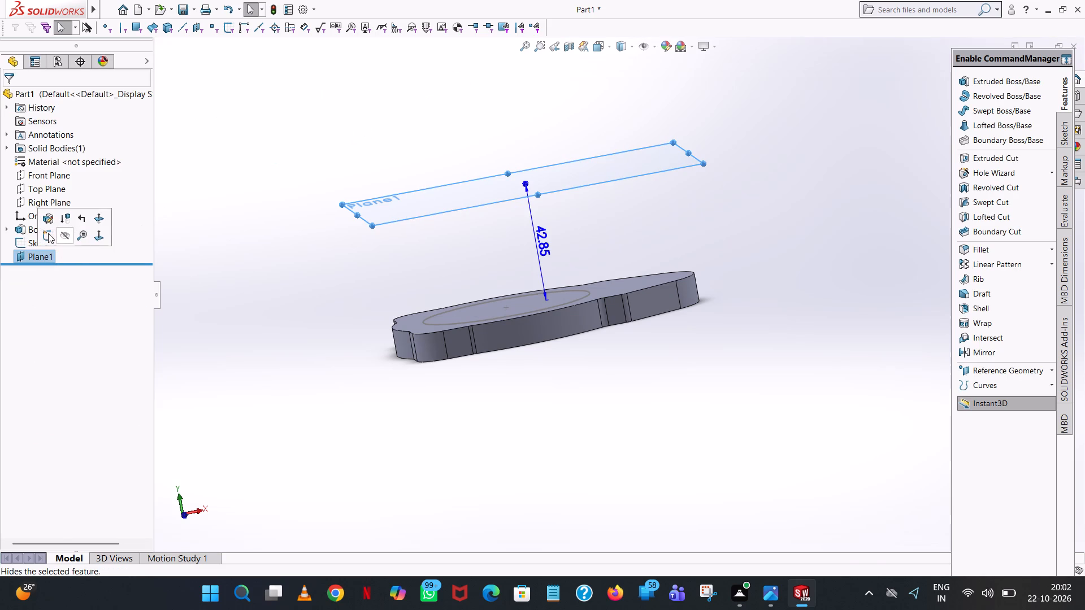
click(48, 233)
middle_drag(631, 142, 655, 350)
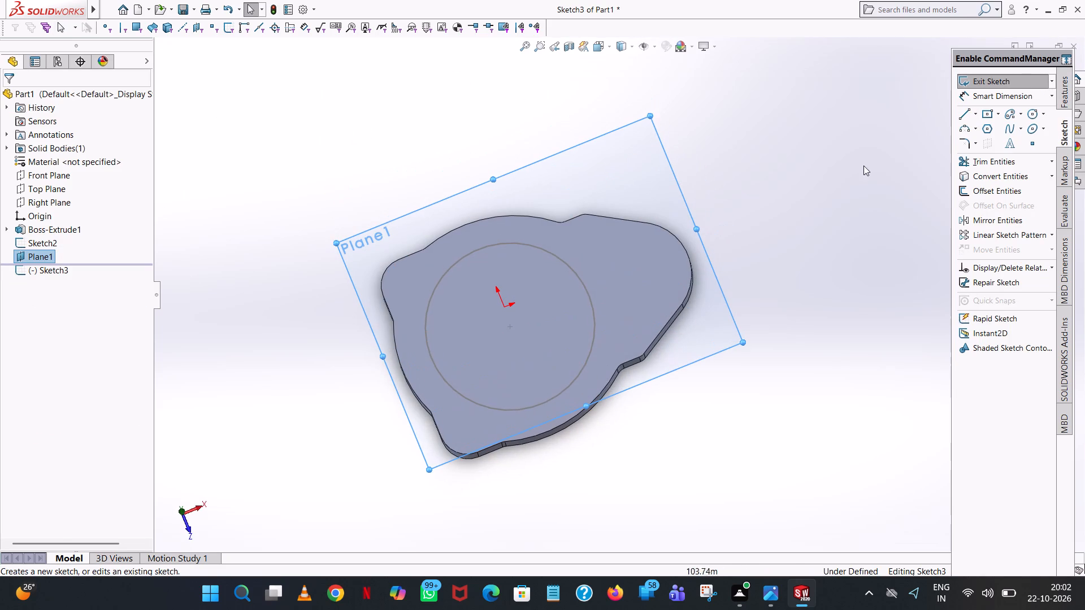
click(1032, 112)
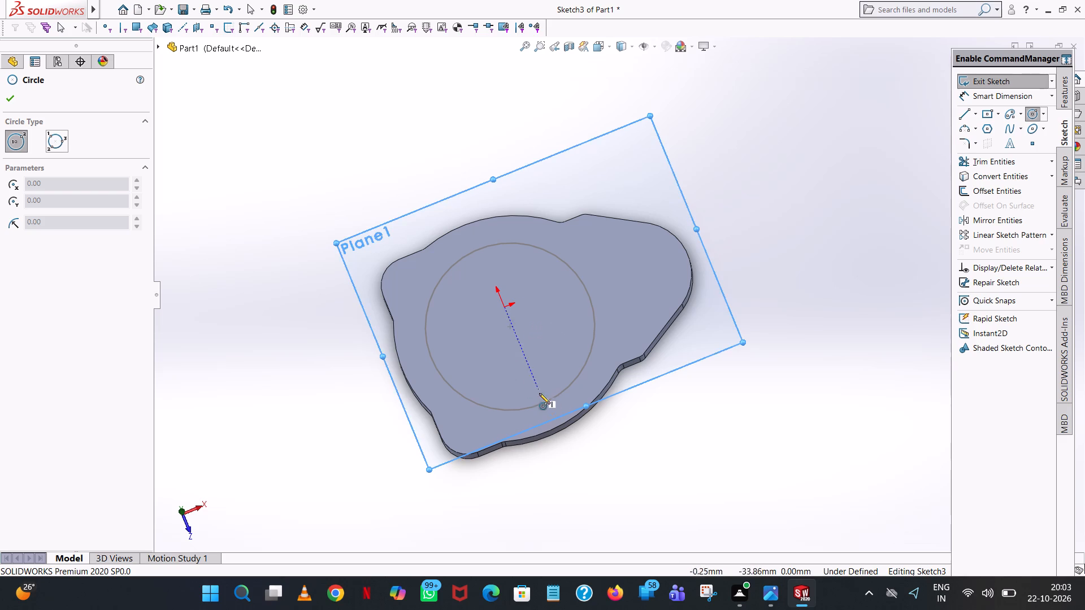
click(505, 305)
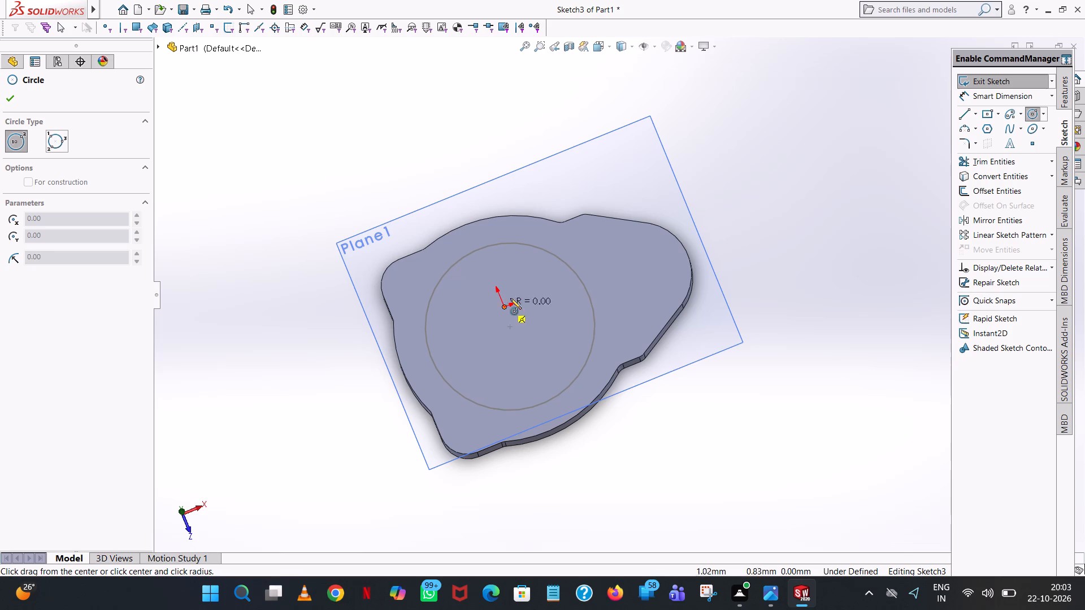
click(535, 258)
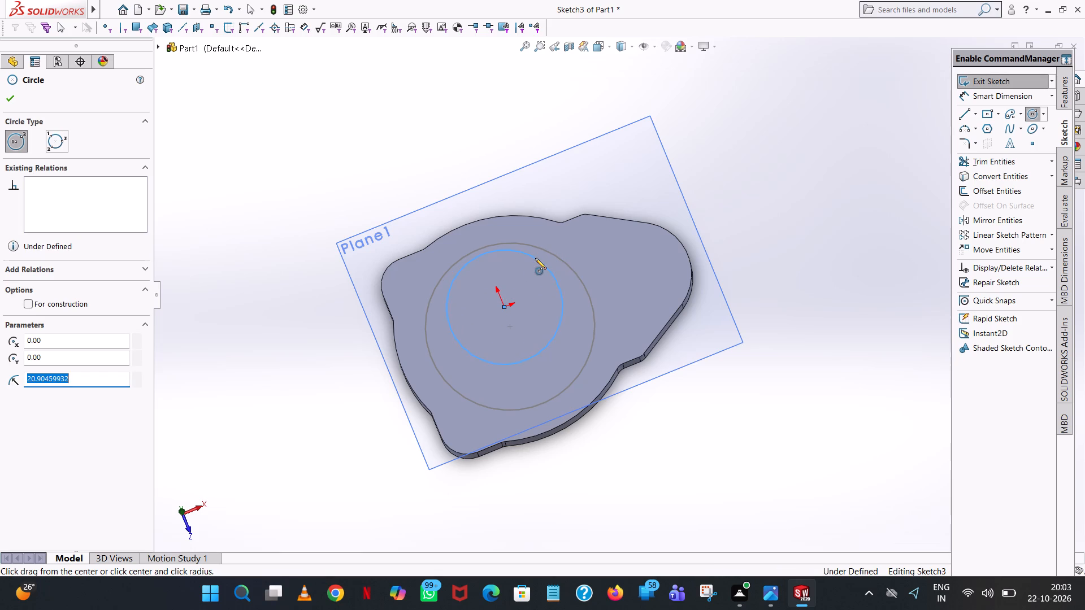
Set the radius of the circle on the offset plane to 22.5 mm, half of 45 mm.
text(42+)
key(3)
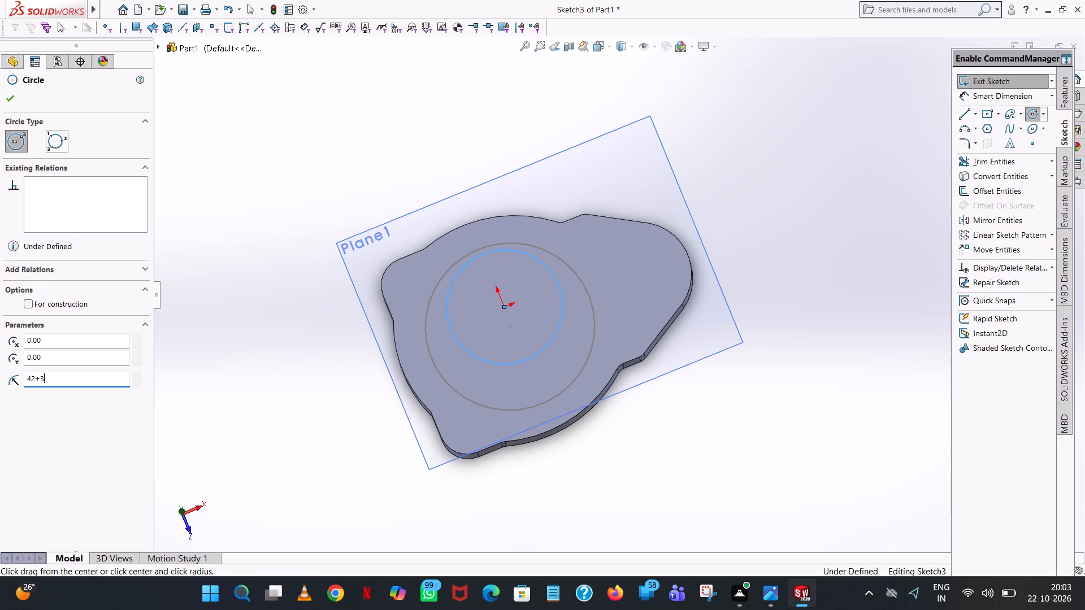
key(Return)
click(76, 381)
text(/2)
key(Return)
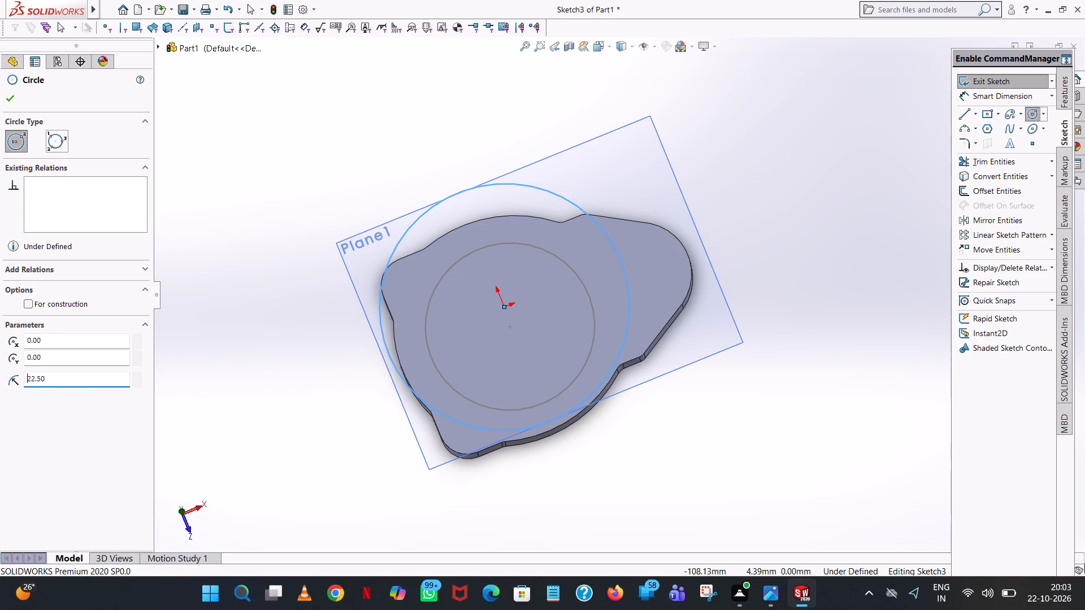
click(4, 97)
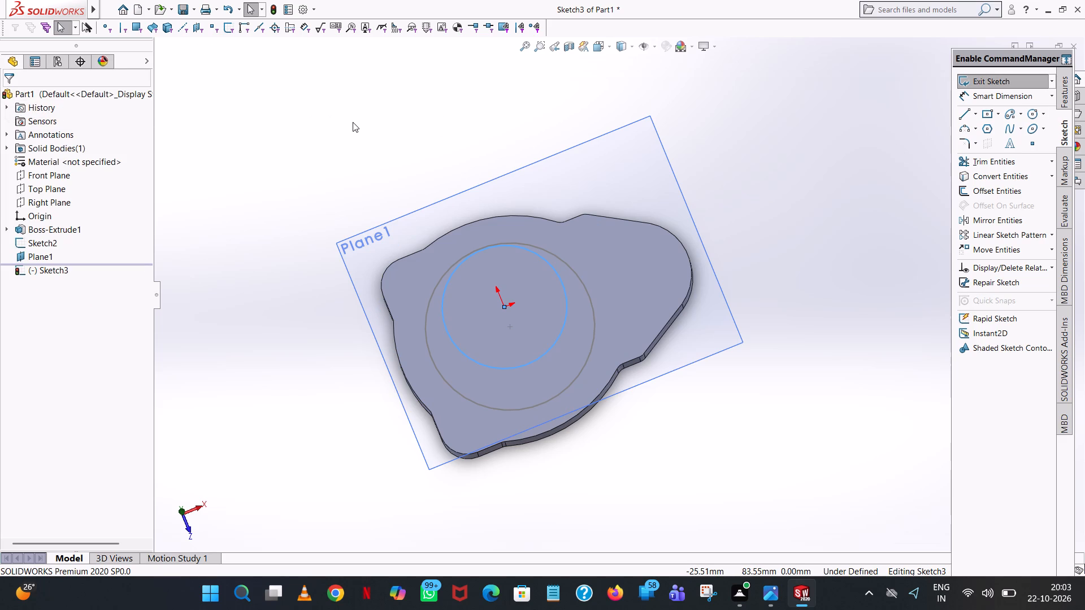
middle_drag(420, 173, 403, 32)
scroll(423, 162, up, 1)
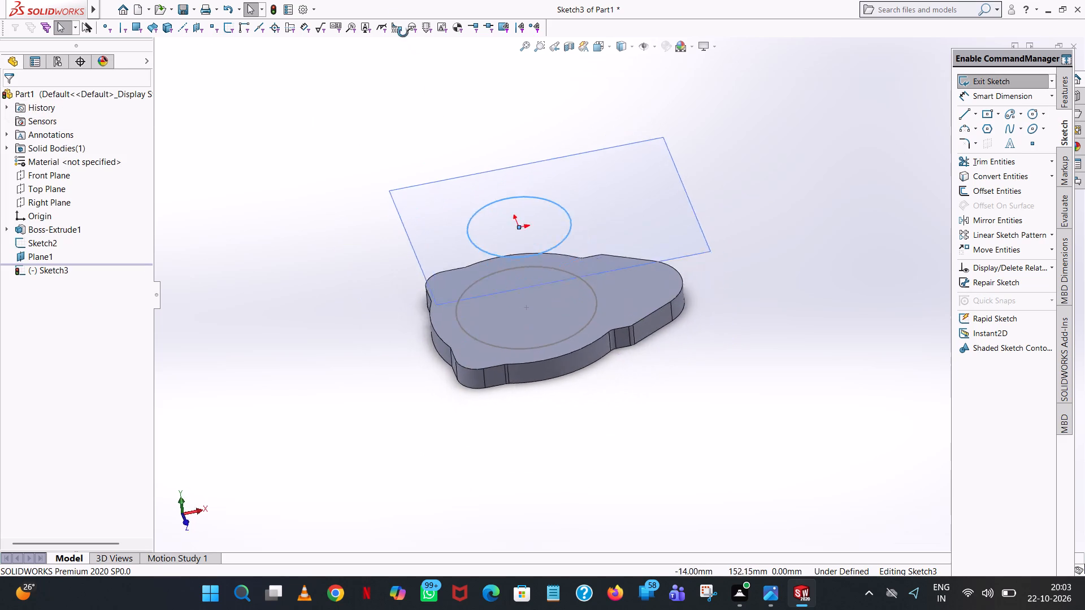
Exit the sketch and loft a tapered boss between the offset-plane circle and the circle on the plate's top face.
middle_drag(403, 32, 389, 16)
middle_drag(692, 326, 695, 252)
scroll(695, 252, up, 2)
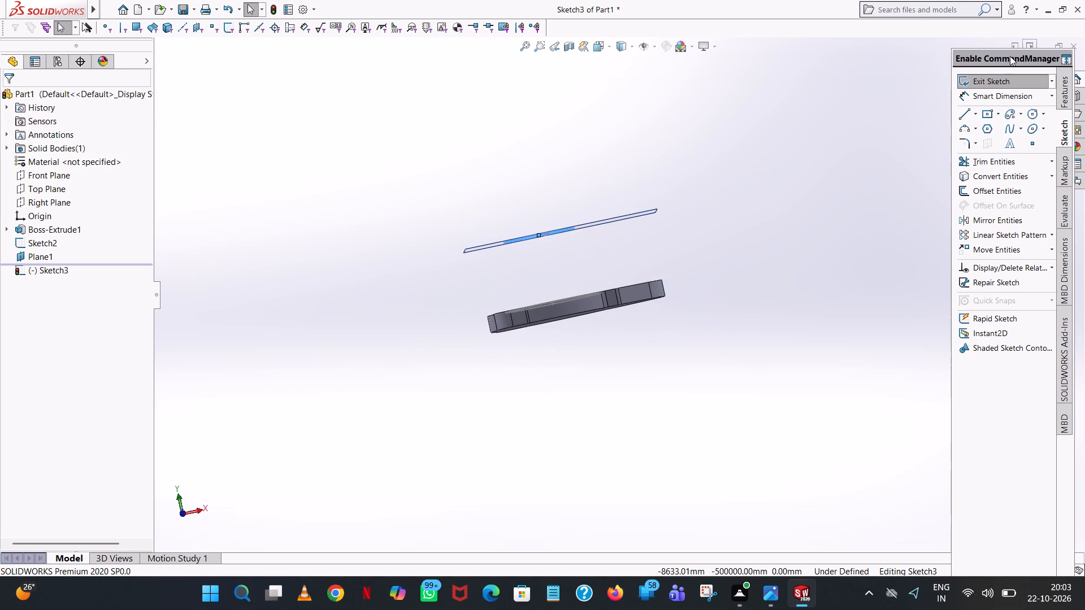
click(996, 77)
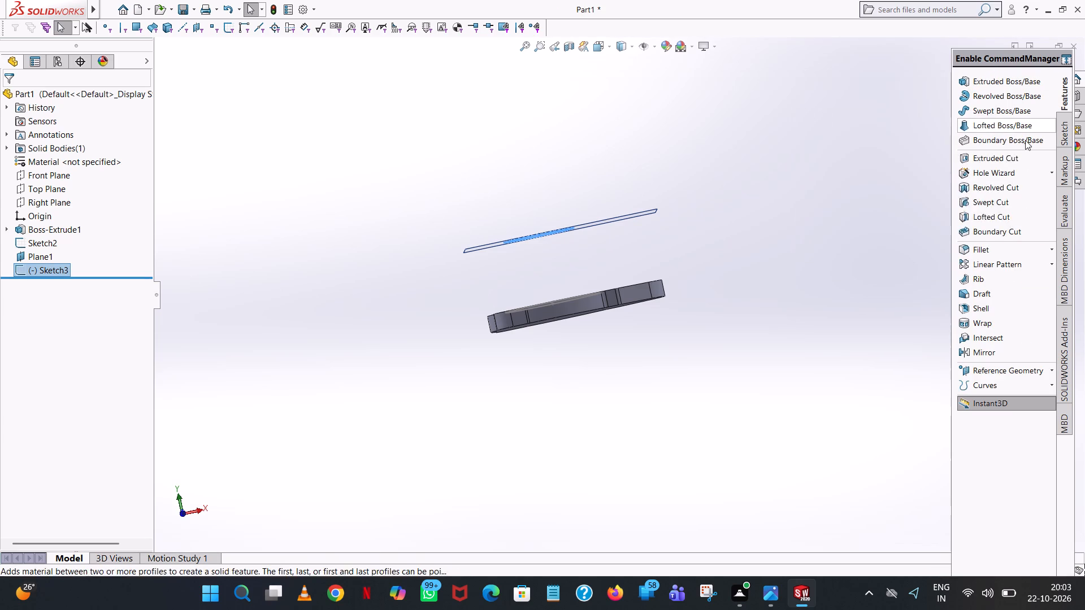
click(1007, 128)
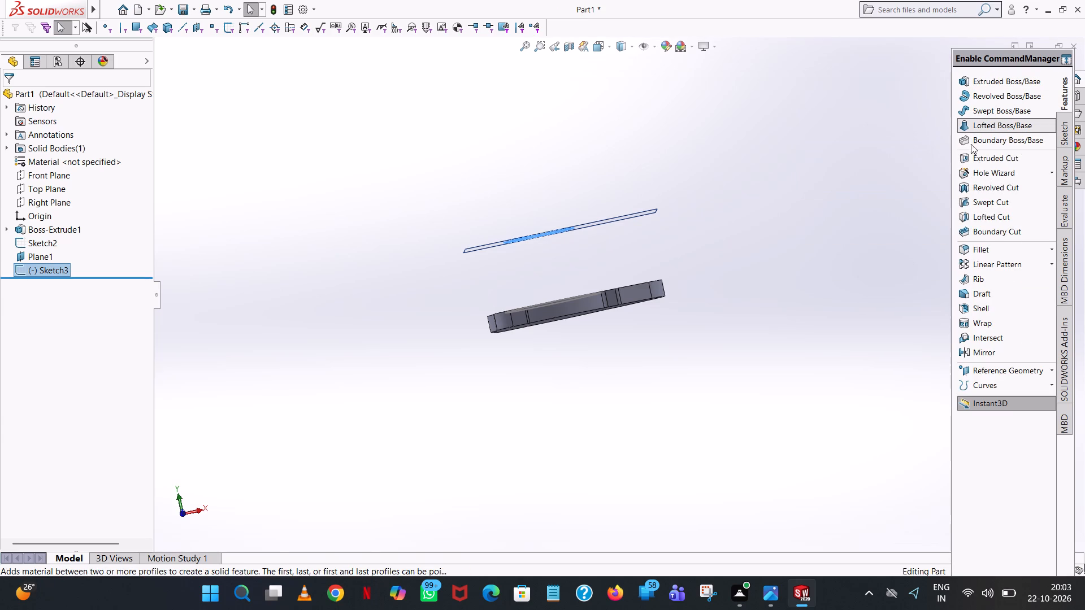
middle_drag(669, 295, 672, 338)
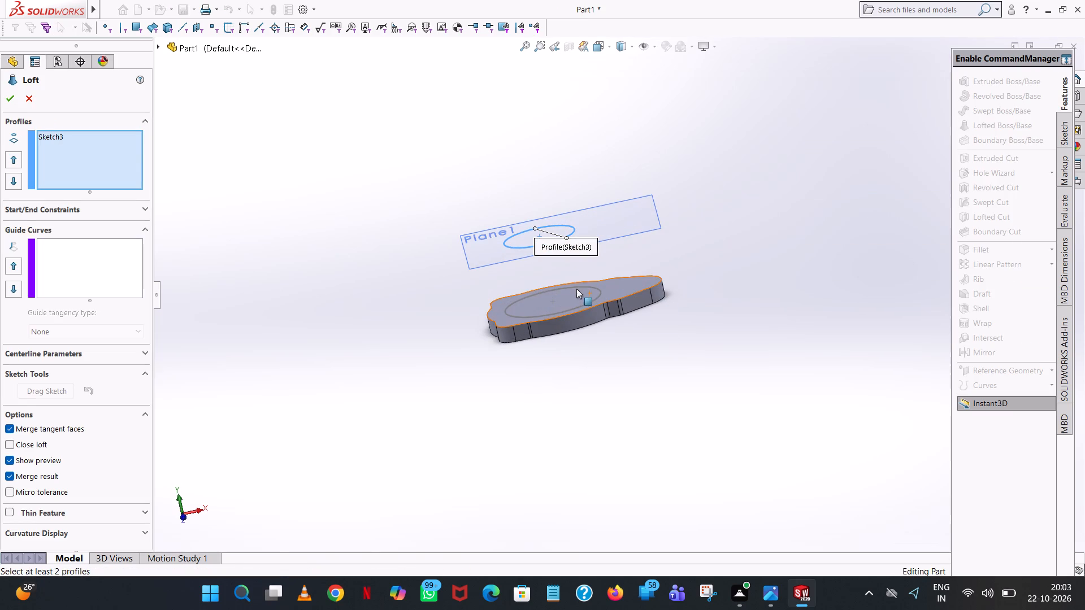
click(583, 306)
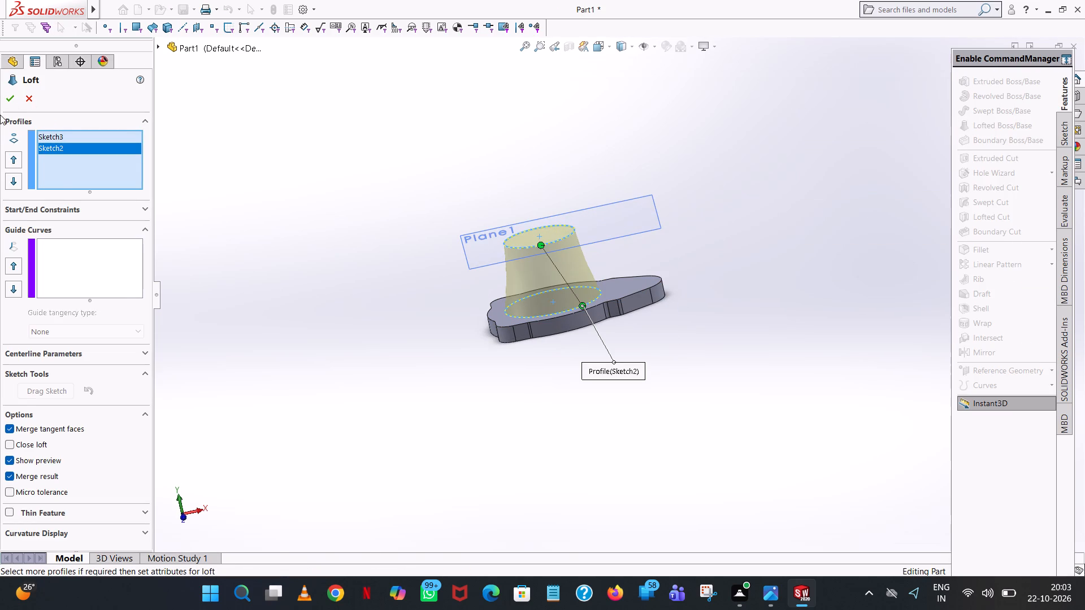
click(7, 100)
click(565, 129)
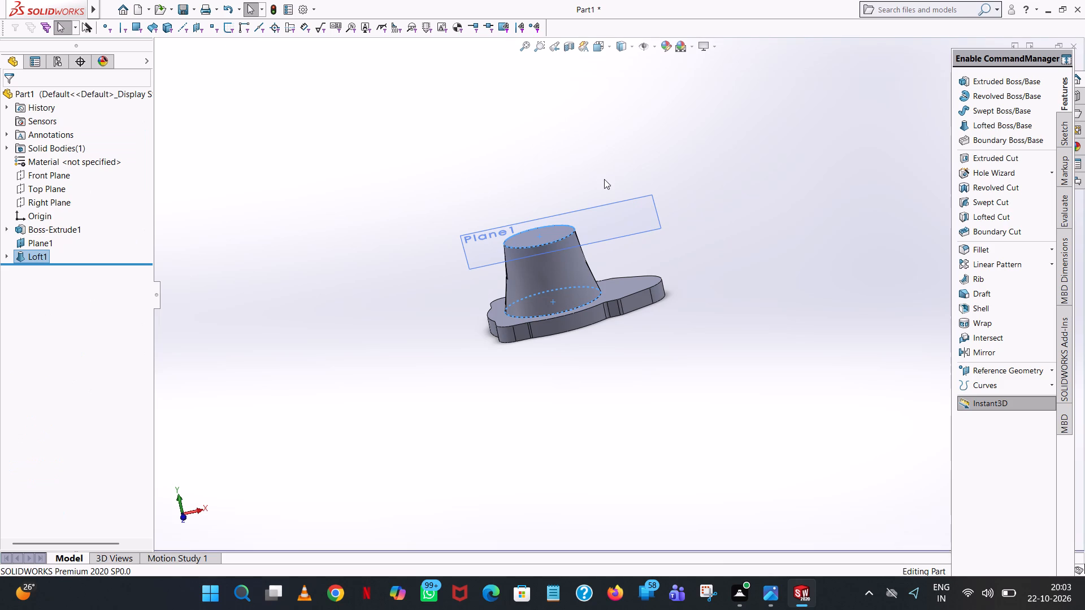
Hide the offset reference plane at the top of the lofted boss.
middle_drag(604, 179, 648, 135)
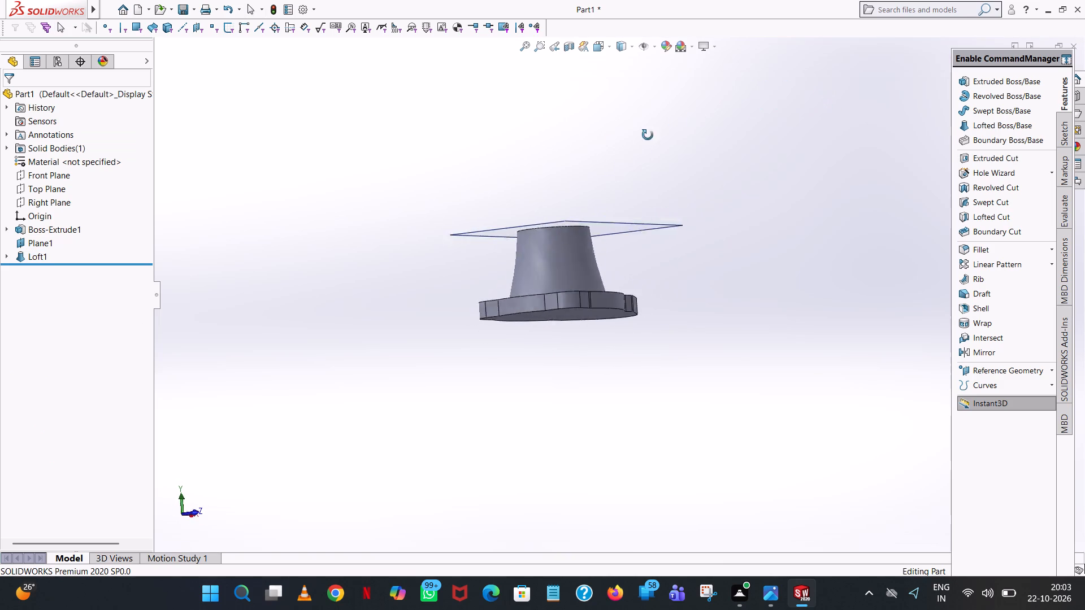
middle_drag(648, 135, 743, 461)
scroll(721, 415, up, 1)
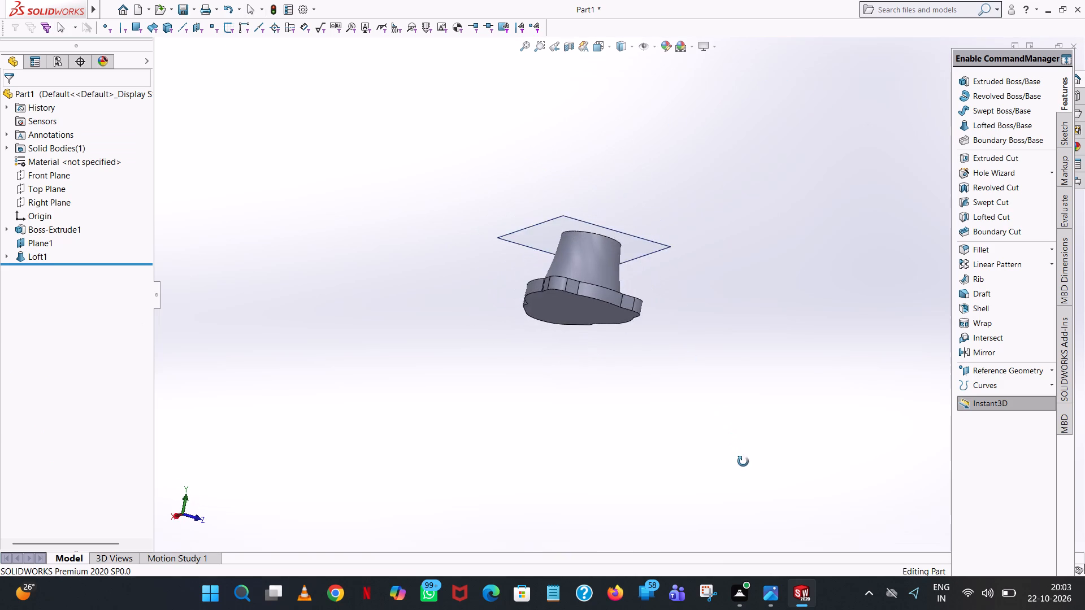
middle_drag(743, 461, 617, 447)
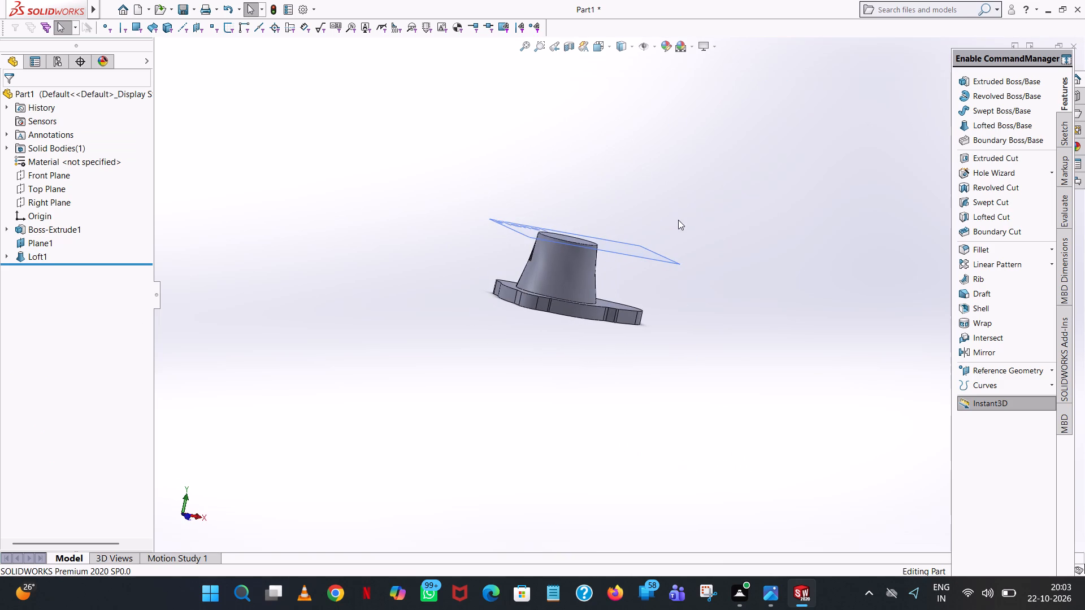
click(43, 240)
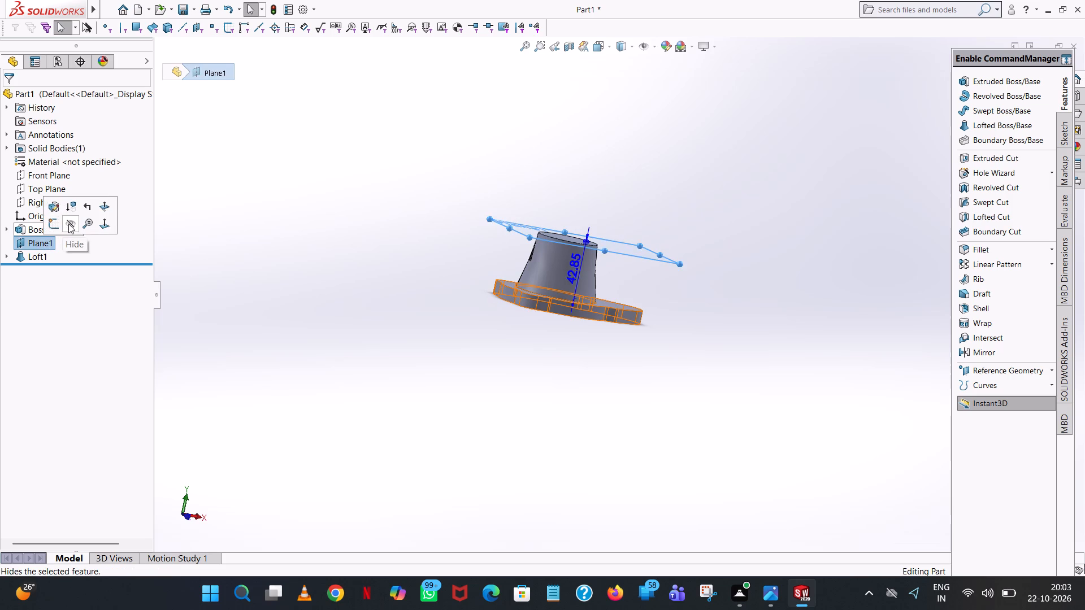
click(68, 222)
Start a boss extrusion sketch on the lofted boss's top face with a circle of about 19 mm radius centred on the origin.
click(1004, 81)
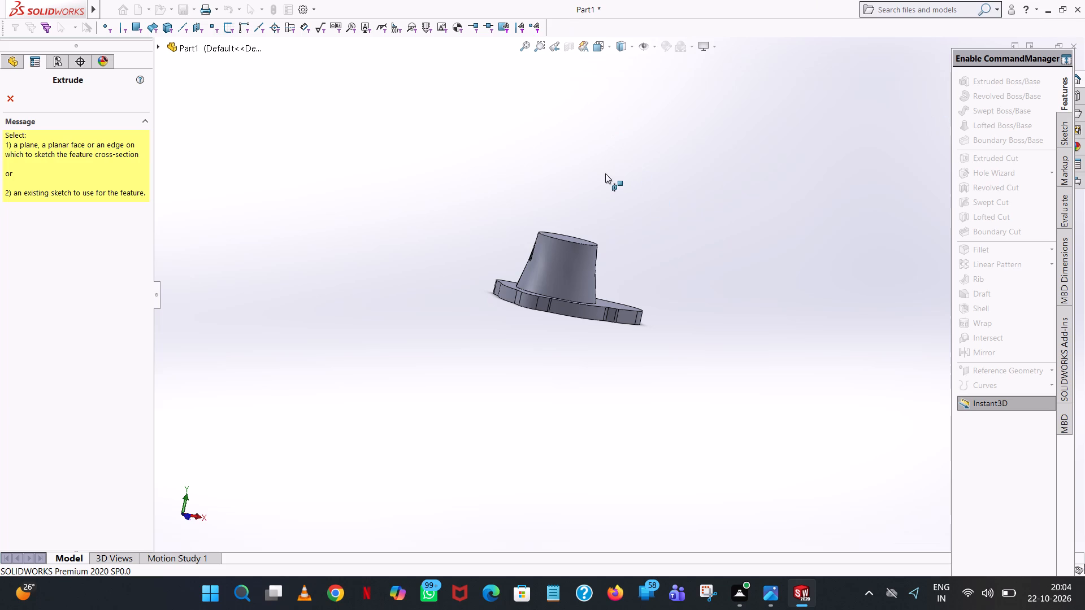
middle_drag(605, 178, 605, 297)
click(579, 250)
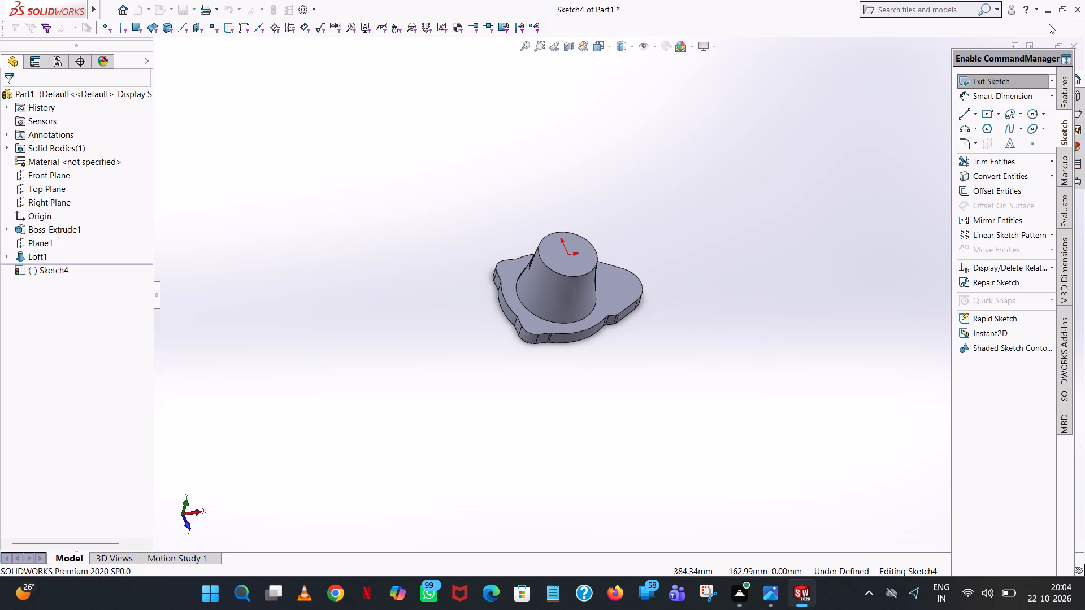
click(1030, 112)
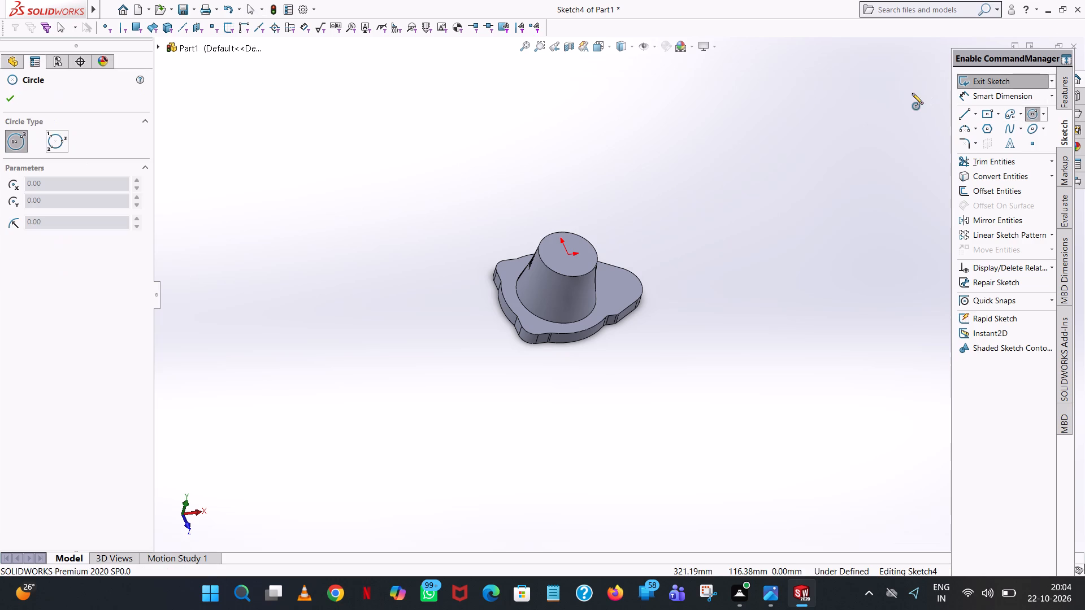
click(569, 252)
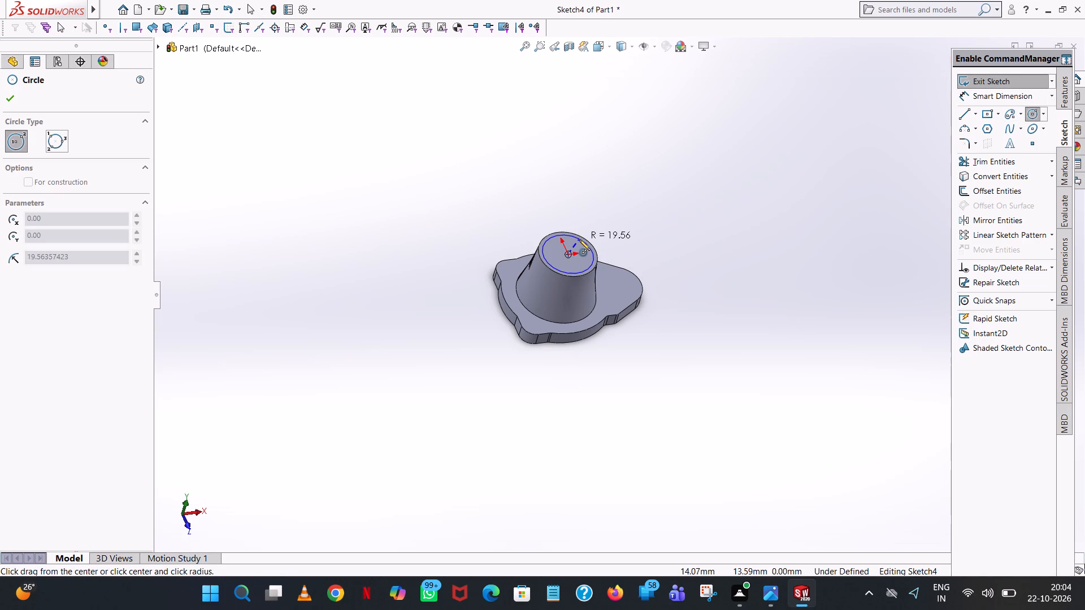
click(579, 239)
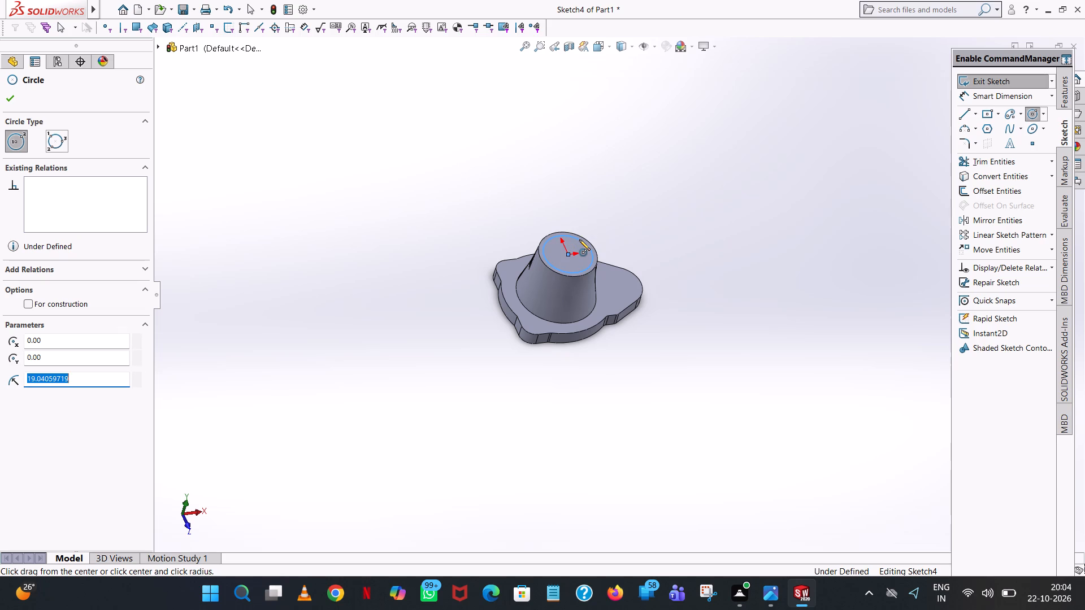
Set the radius of the new circle to 19.5 mm, calculated as 22.50 minus 3.
text(22.50-2)
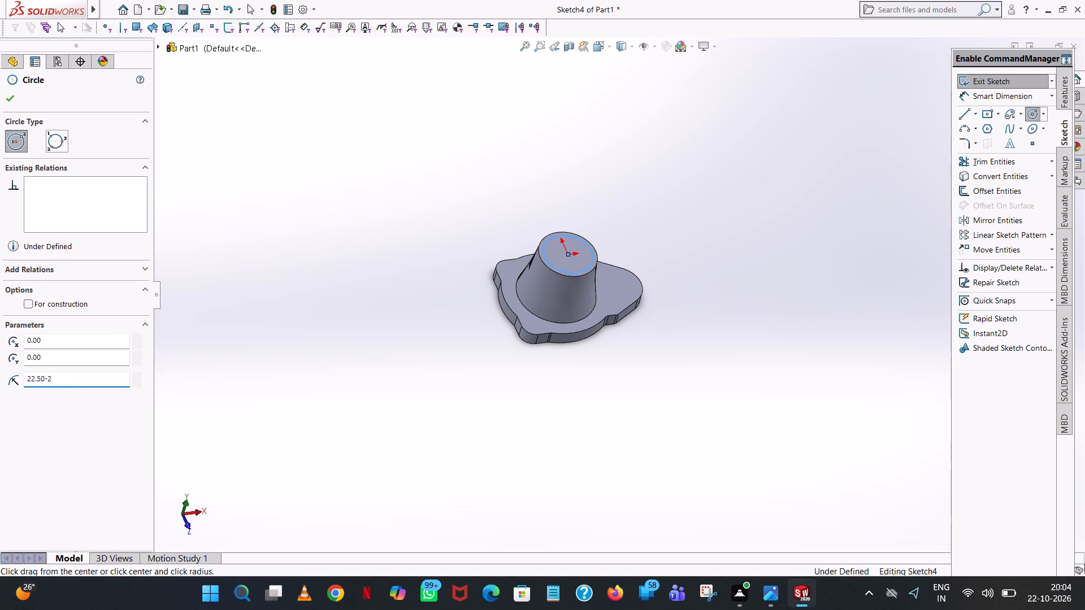
key(BackSpace)
key(3)
key(Return)
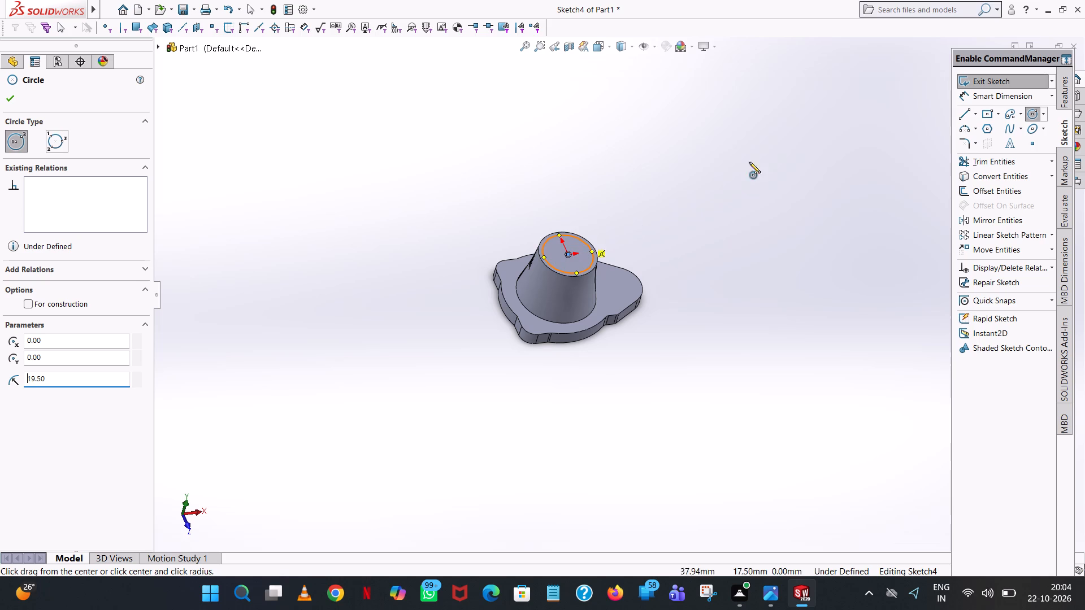
click(15, 102)
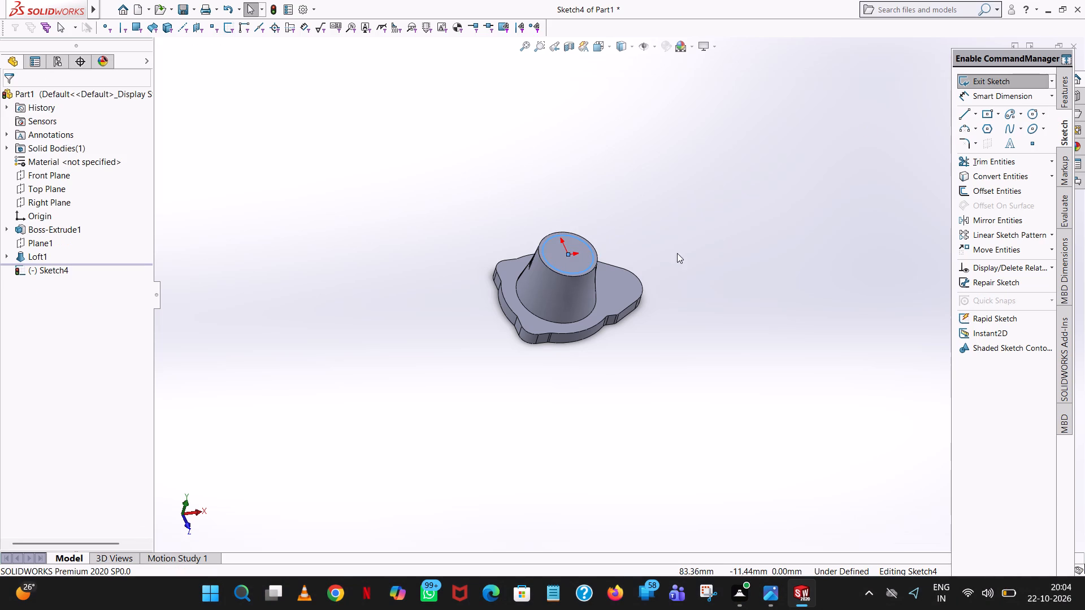
Dimension the diameter of the circle on the lofted boss's top face.
middle_drag(676, 254, 637, 381)
scroll(541, 310, down, 7)
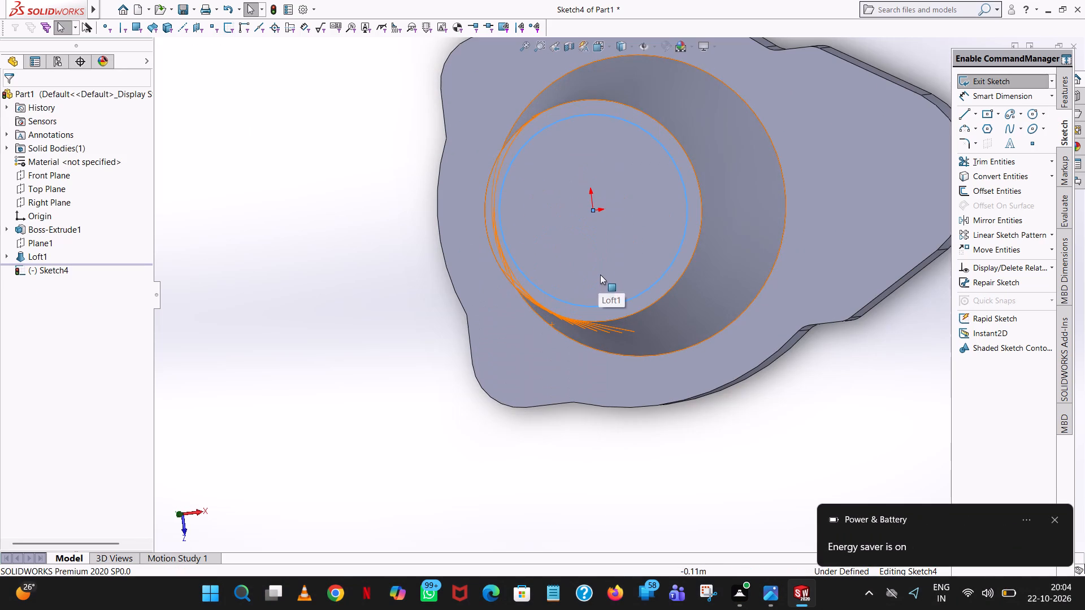
middle_drag(654, 238, 651, 42)
scroll(661, 84, down, 1)
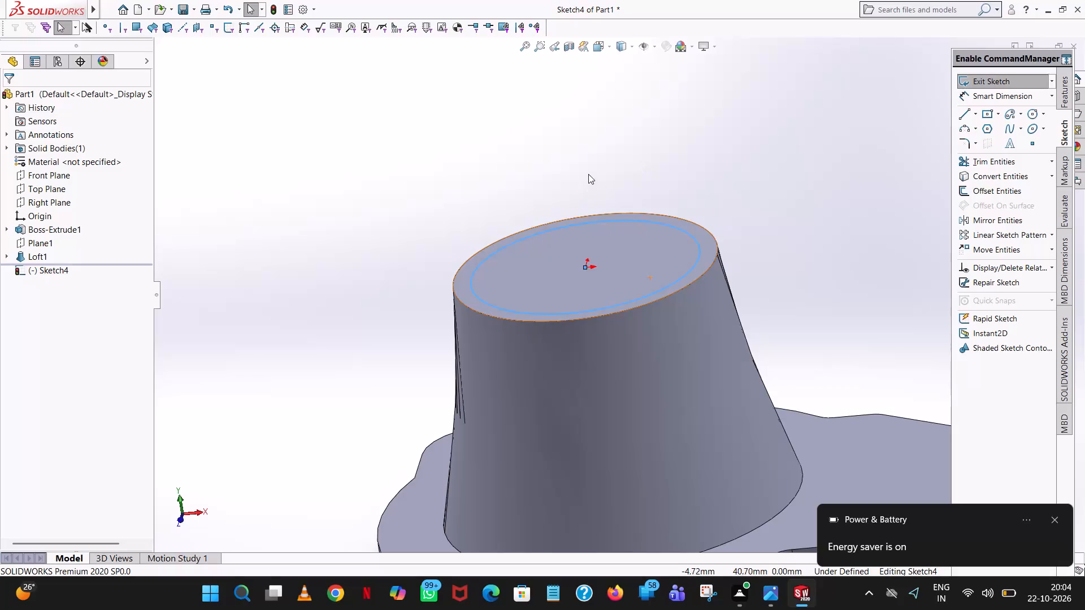
middle_drag(585, 171, 596, 136)
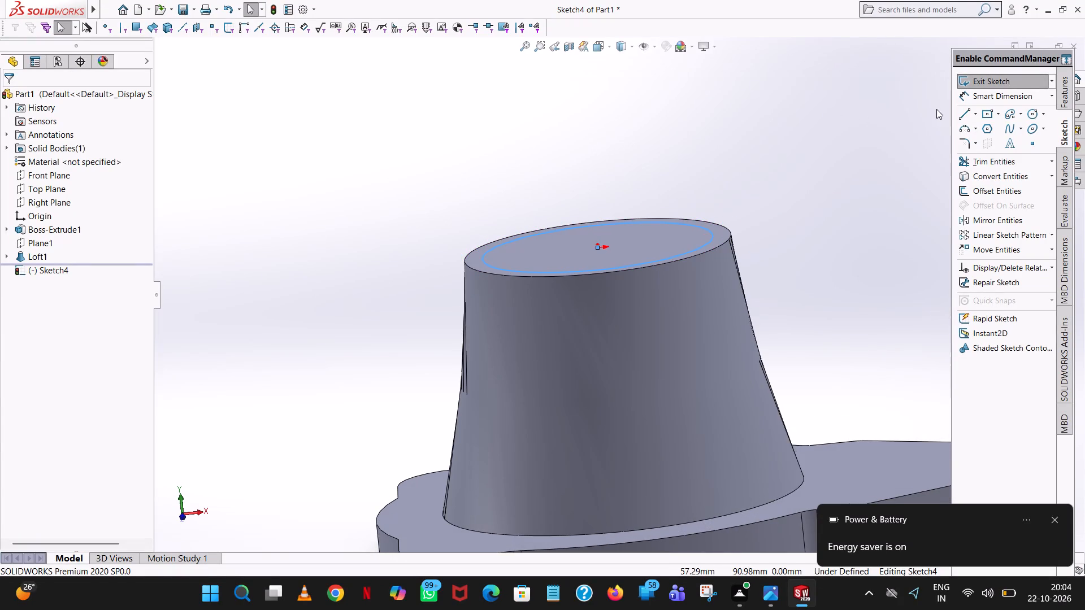
click(1008, 93)
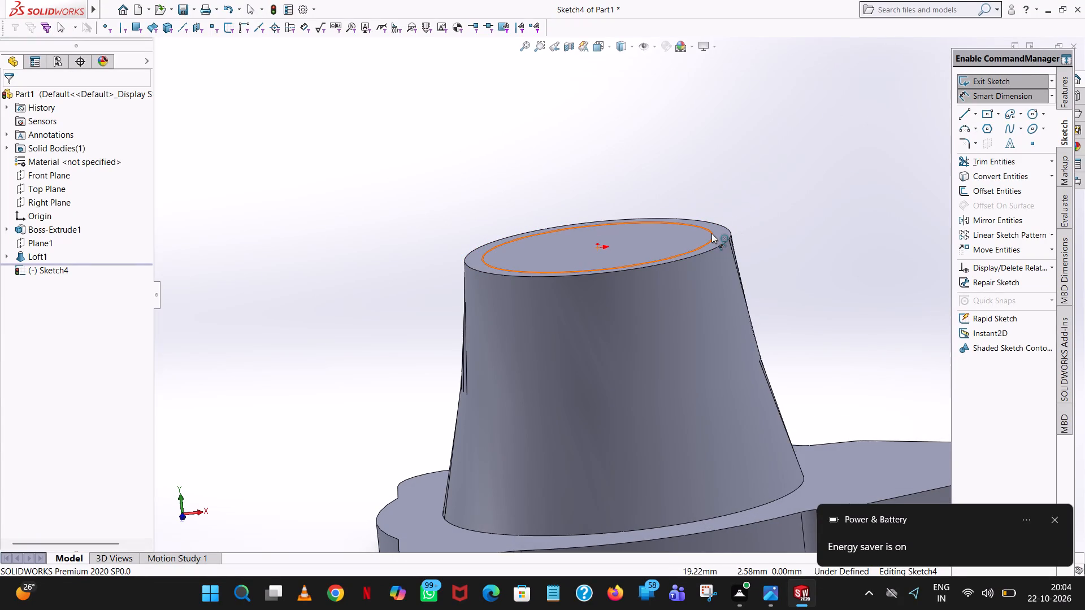
click(710, 234)
click(789, 211)
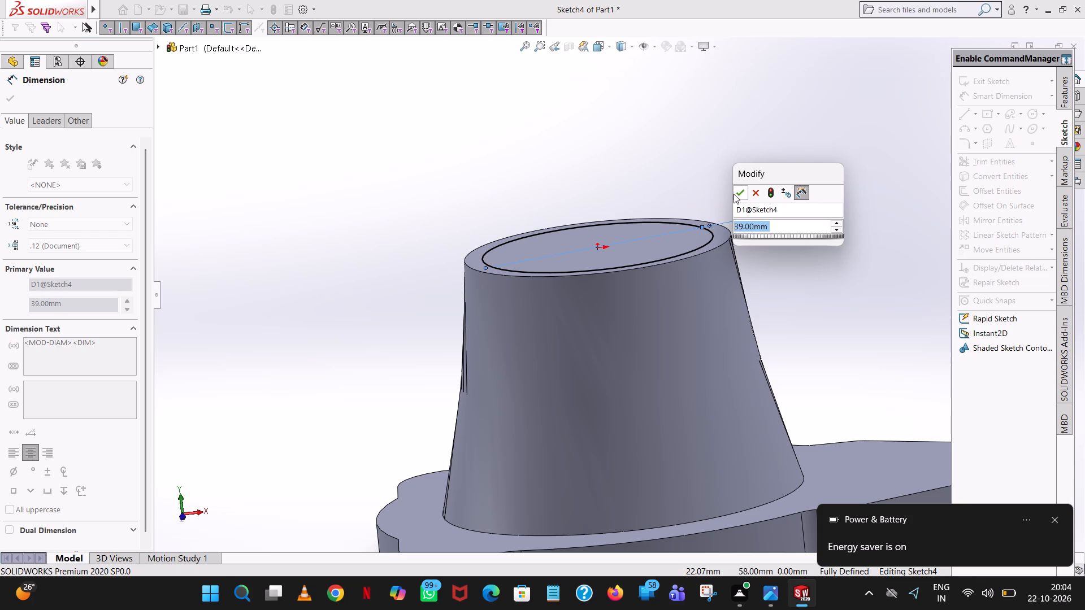
click(733, 192)
click(843, 104)
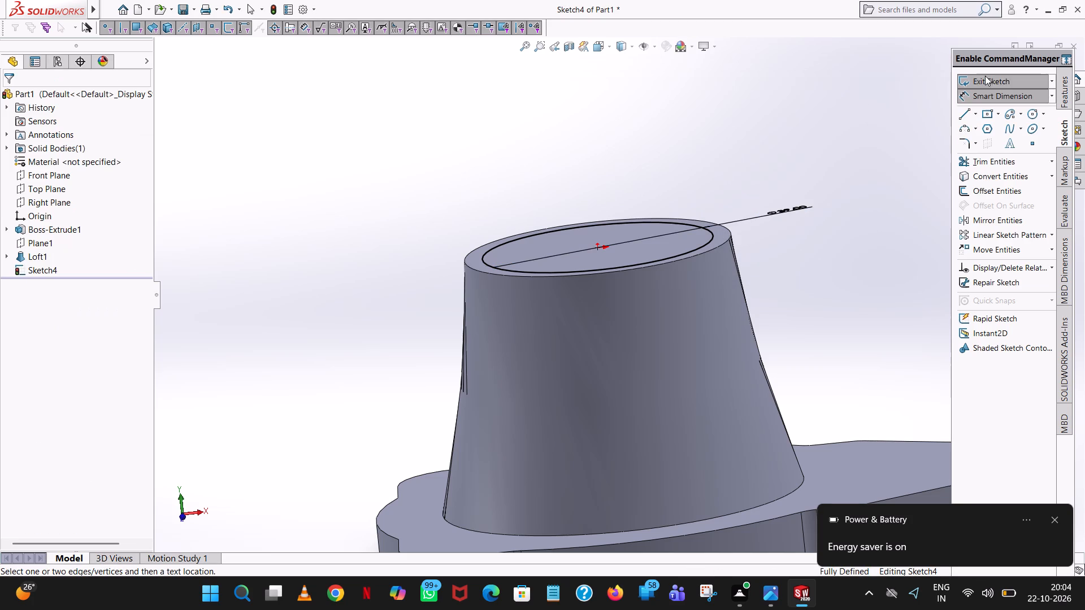
Extrude the circle upward from the lofted boss's top face as a 17.3 mm blind boss, merged with the body.
click(1070, 81)
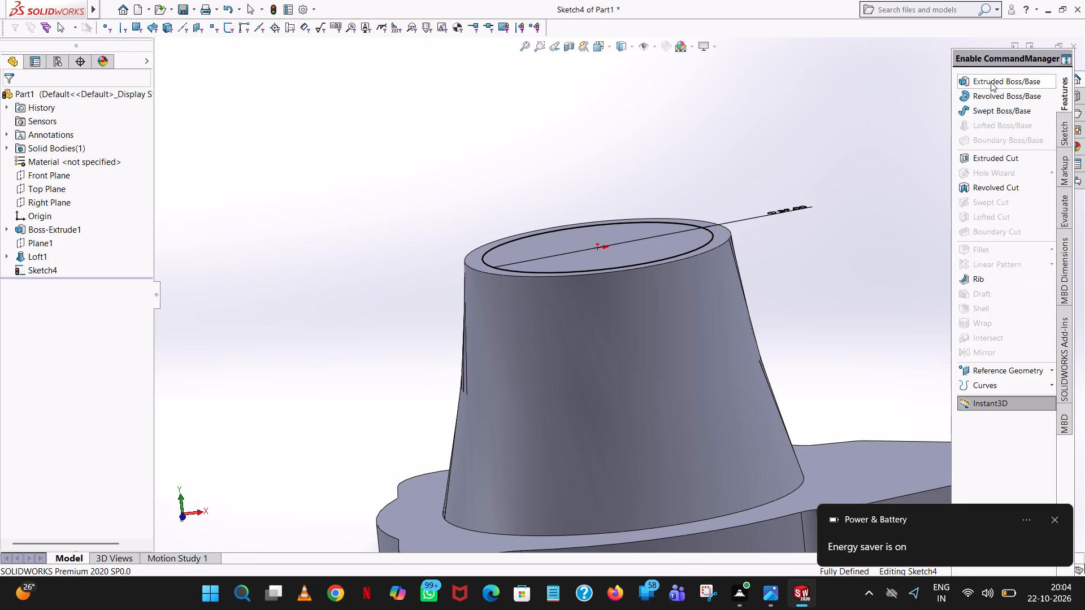
click(988, 81)
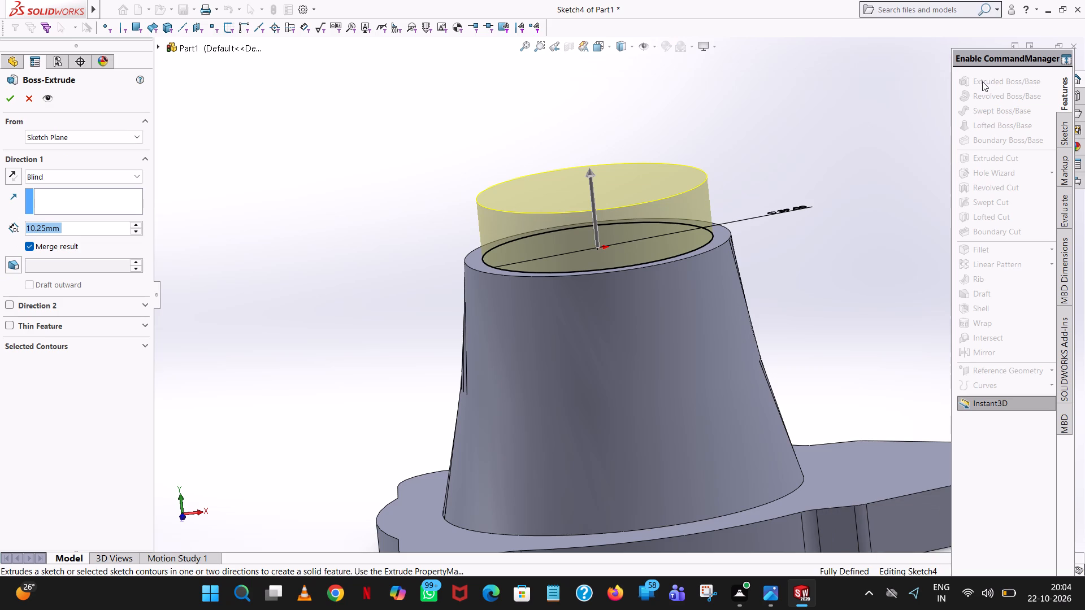
text(17)
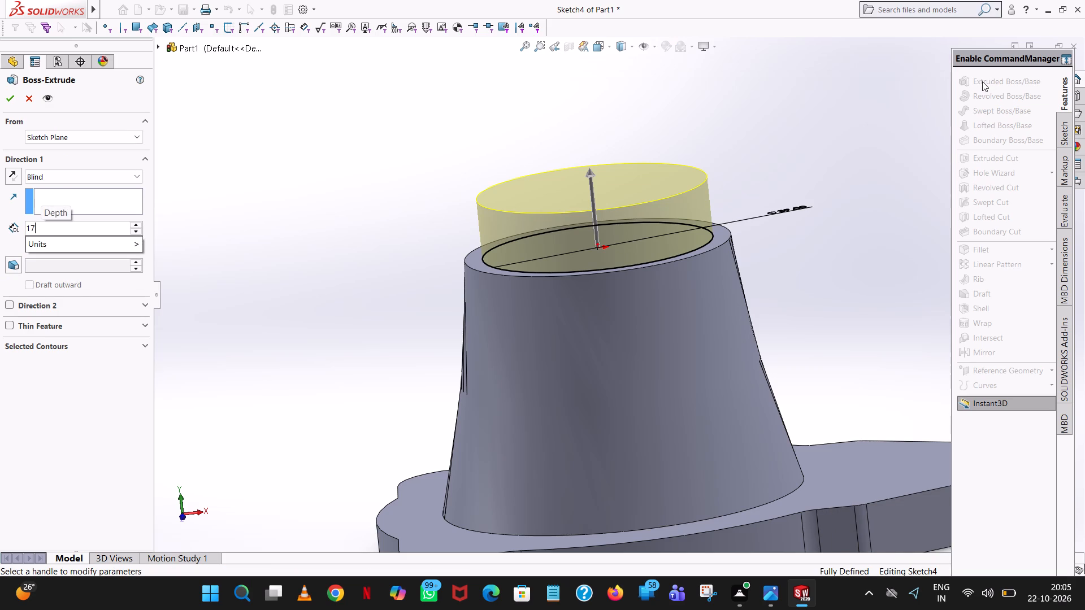
text(.3)
key(Return)
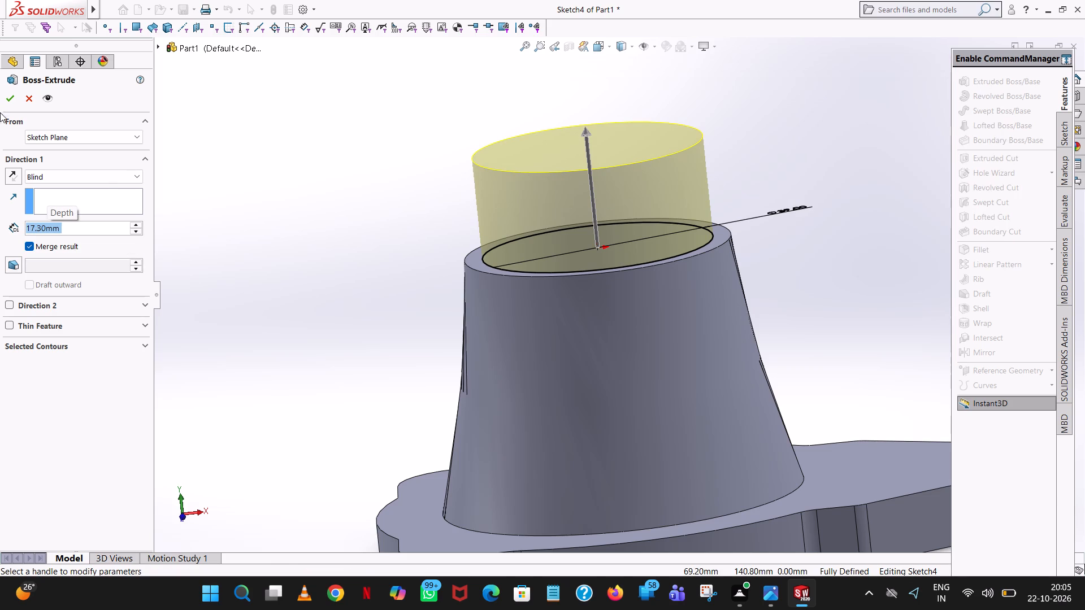
click(8, 100)
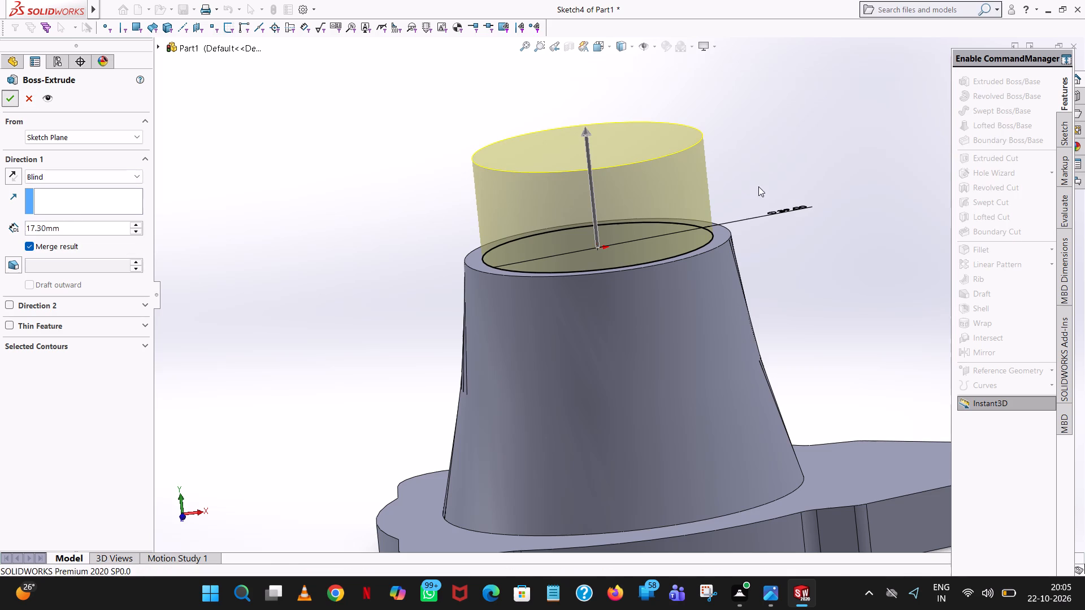
click(787, 168)
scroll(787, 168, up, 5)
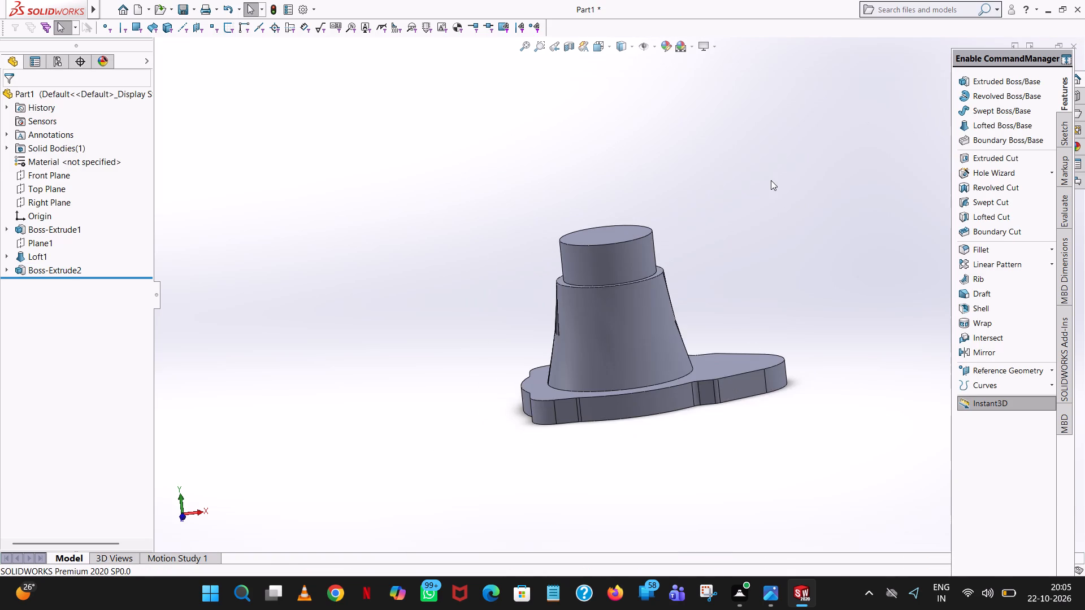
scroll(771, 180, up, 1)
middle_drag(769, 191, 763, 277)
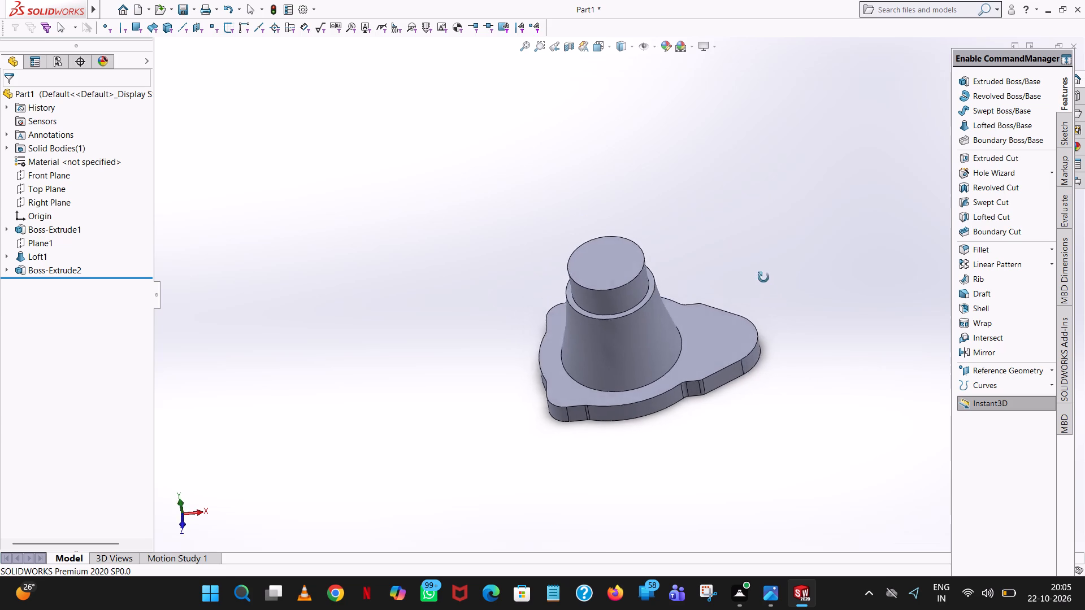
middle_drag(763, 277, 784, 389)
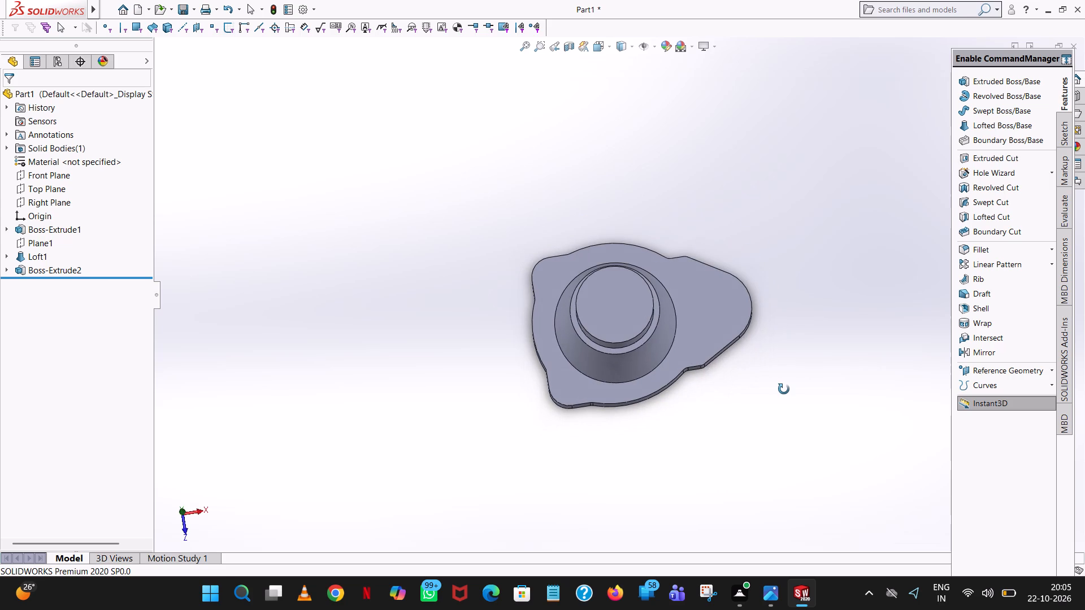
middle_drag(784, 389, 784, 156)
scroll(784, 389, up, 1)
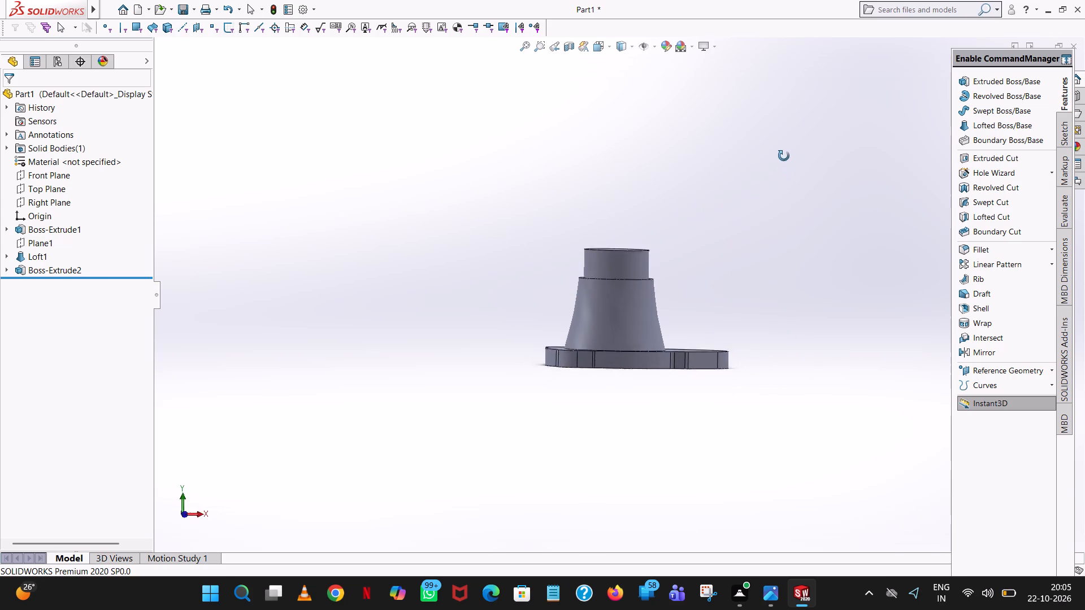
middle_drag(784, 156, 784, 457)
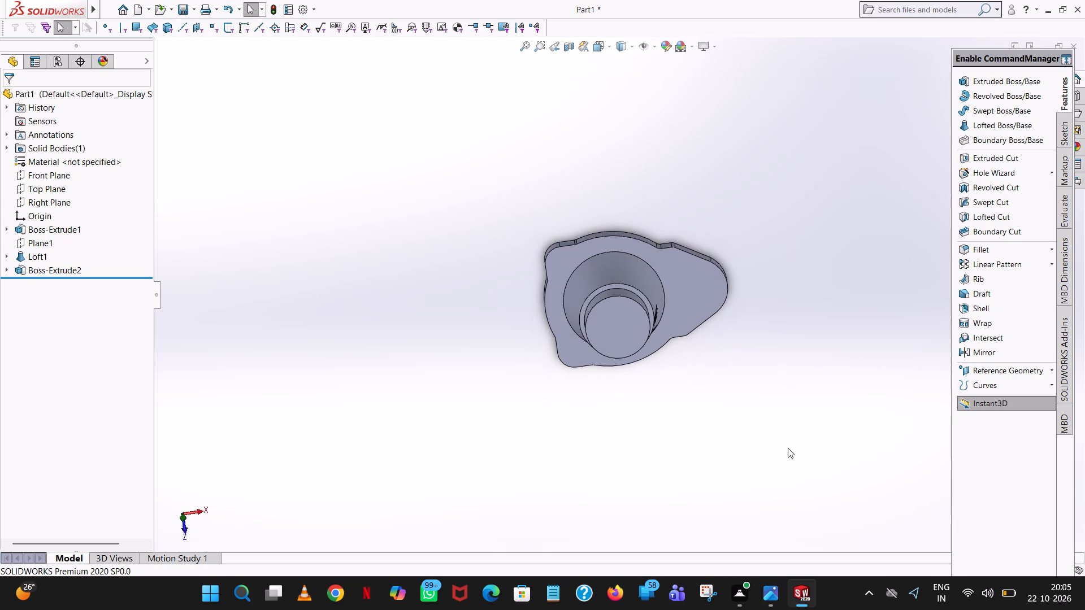
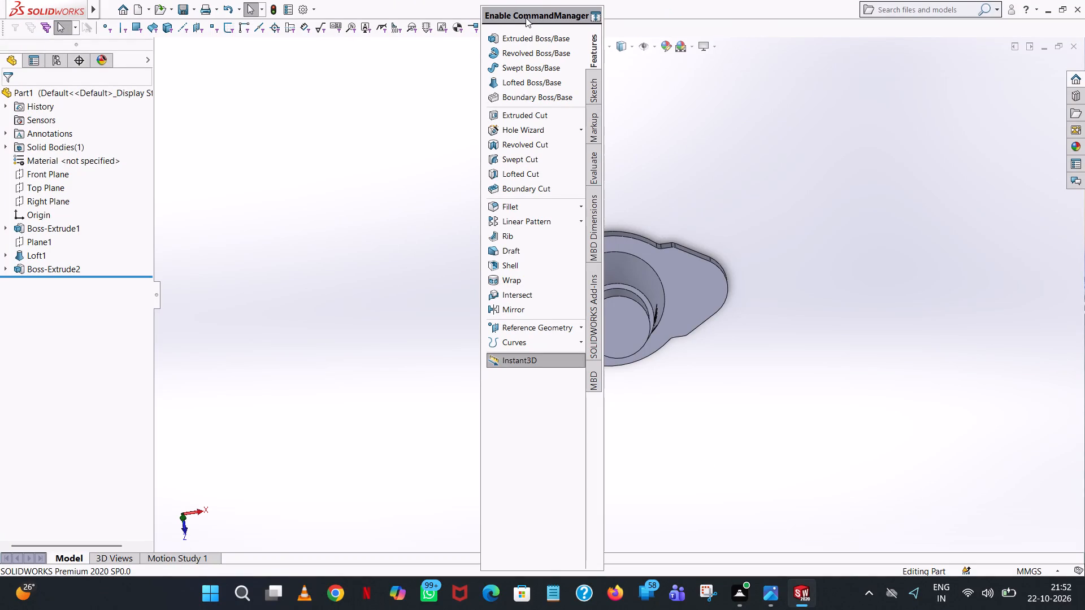
Move the floating CommandManager clear of the model so the whole part is visible.
drag(527, 15, 993, 18)
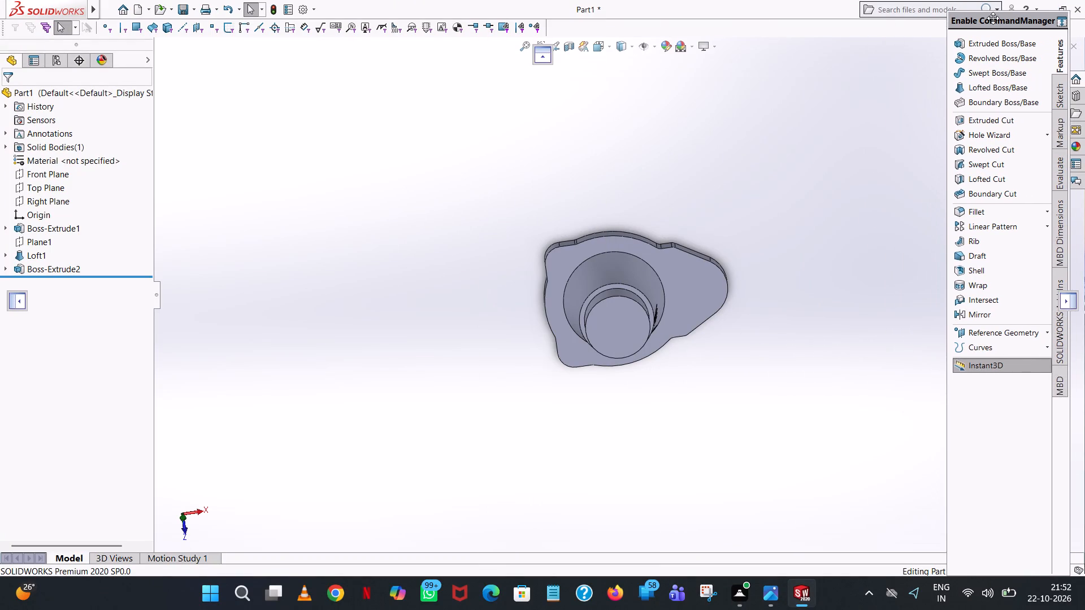
drag(993, 18, 992, 18)
Examine the lofted boss, the cylindrical boss above it and the base plate from several angles.
scroll(693, 329, up, 1)
middle_drag(693, 329, 699, 172)
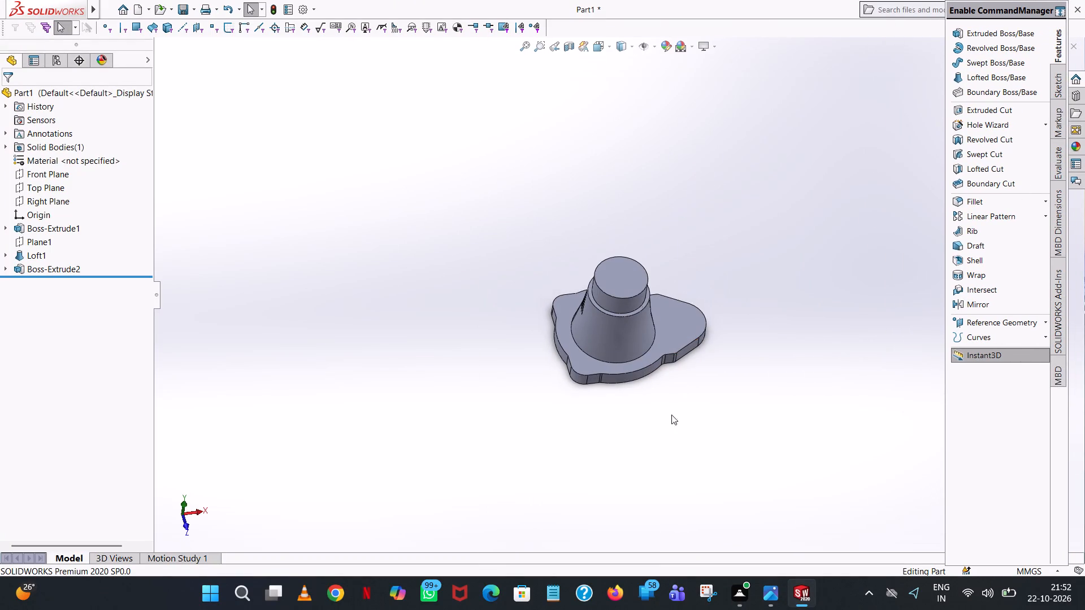
middle_drag(656, 351, 632, 245)
scroll(633, 245, up, 1)
scroll(623, 306, down, 6)
middle_drag(618, 274, 618, 232)
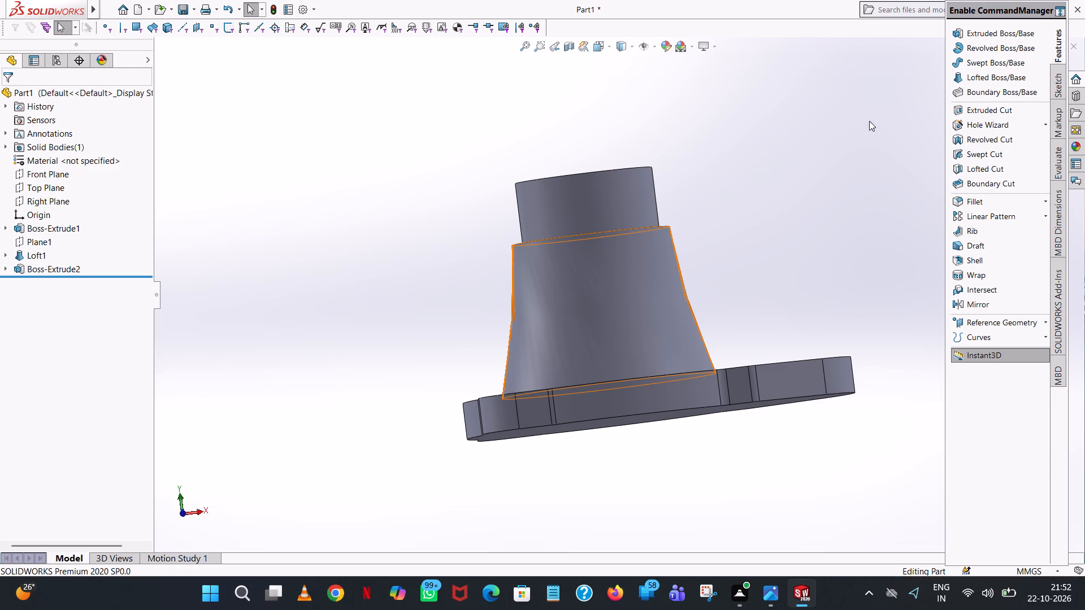
middle_drag(779, 149, 804, 238)
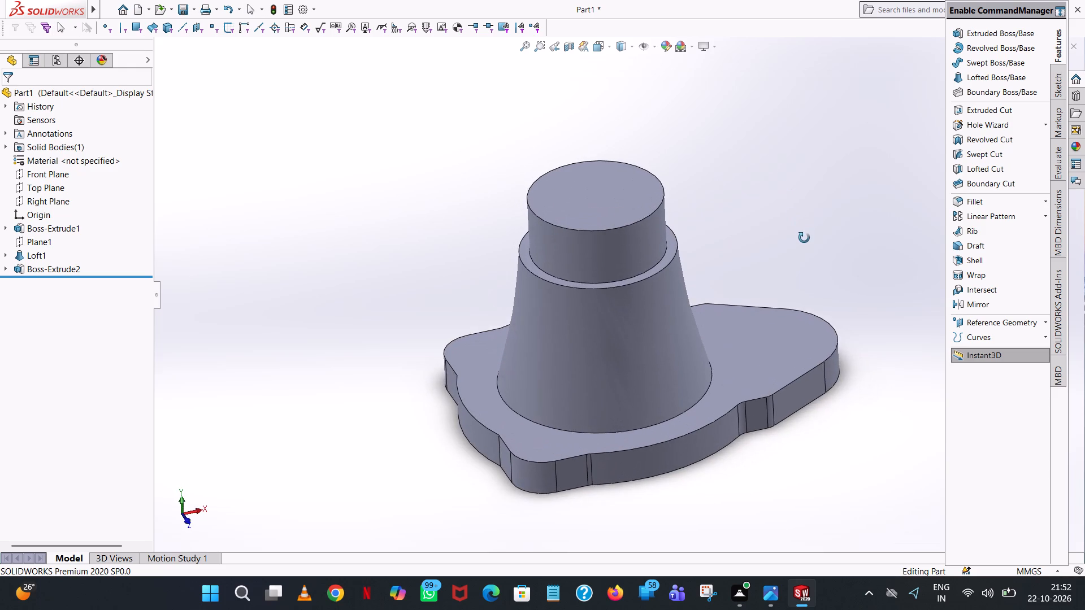
middle_drag(804, 238, 808, 254)
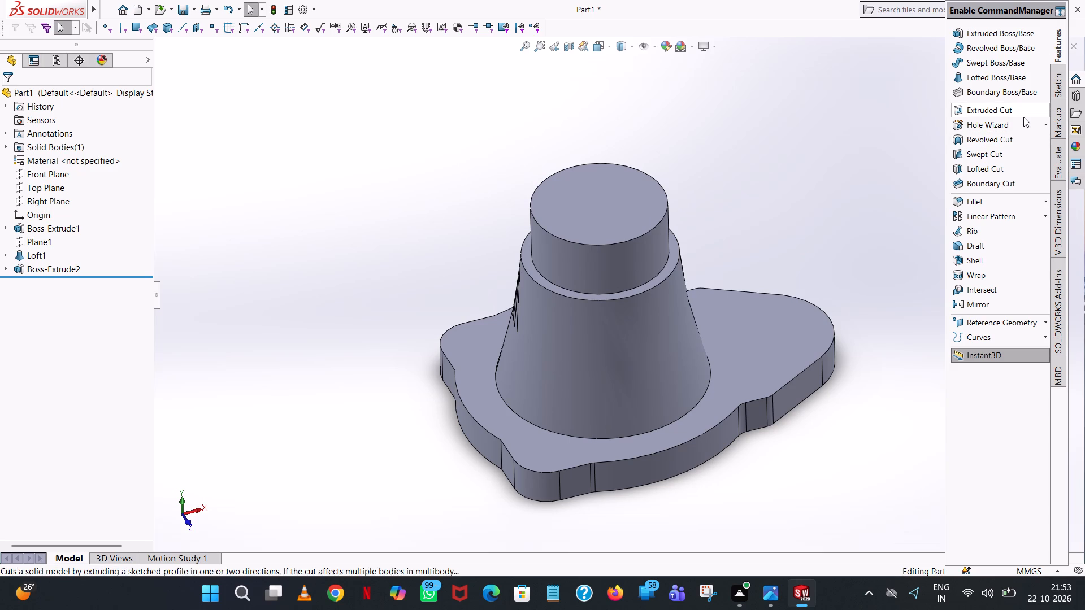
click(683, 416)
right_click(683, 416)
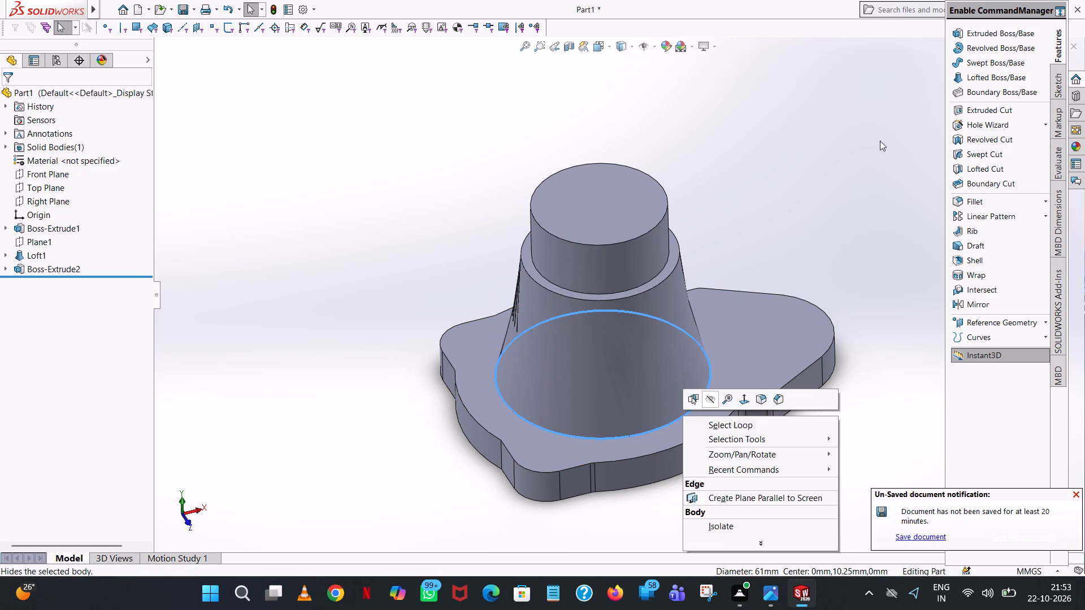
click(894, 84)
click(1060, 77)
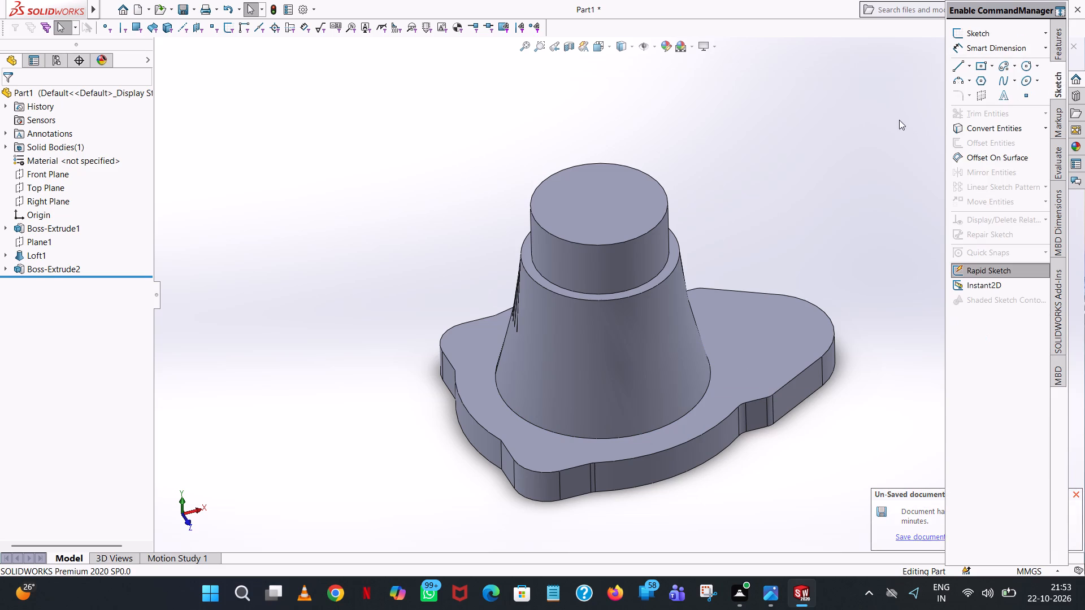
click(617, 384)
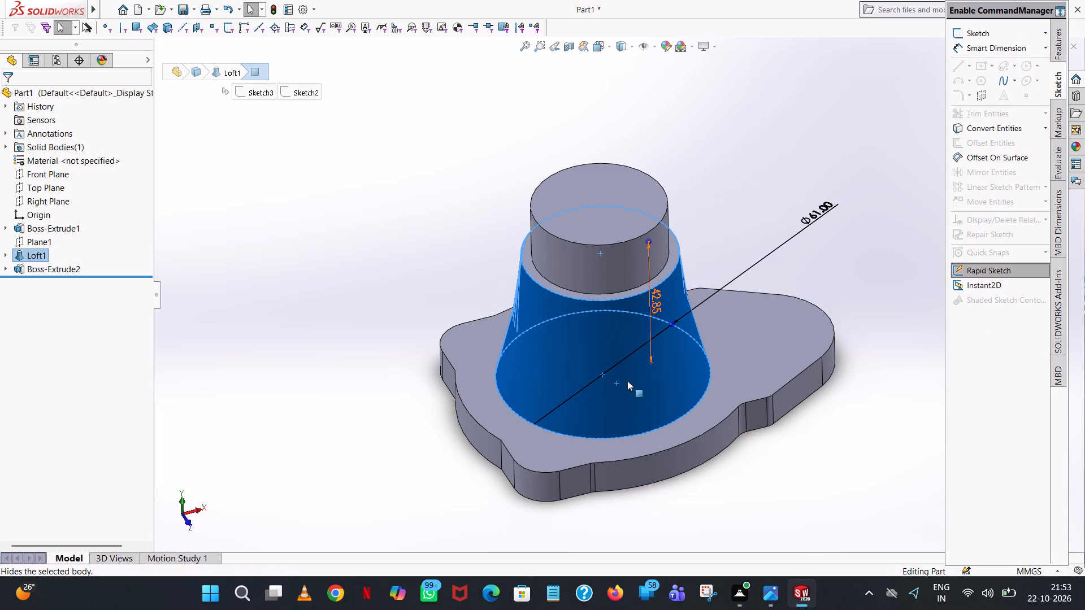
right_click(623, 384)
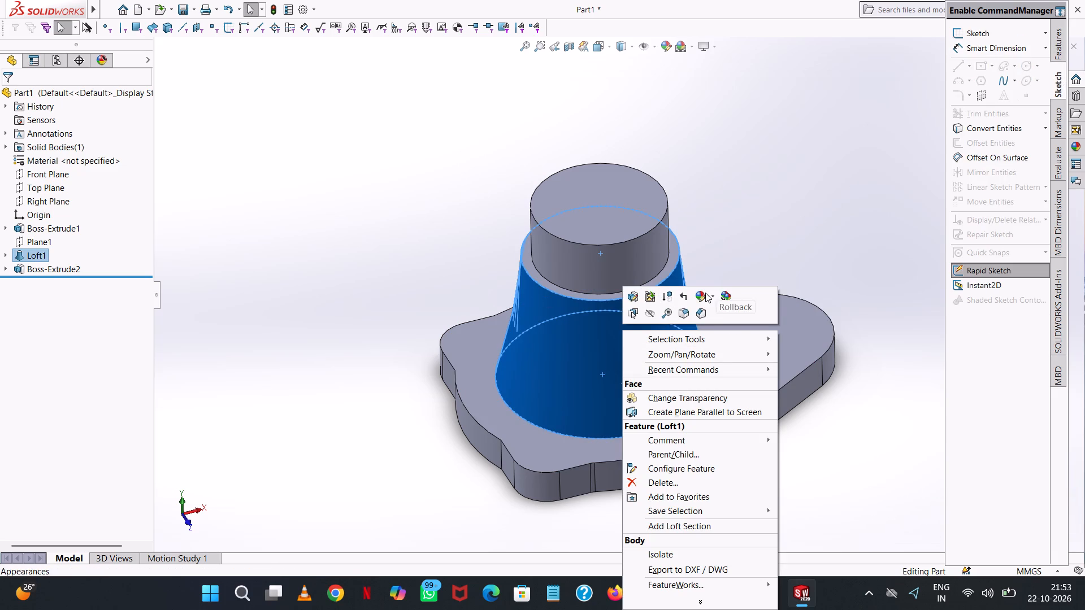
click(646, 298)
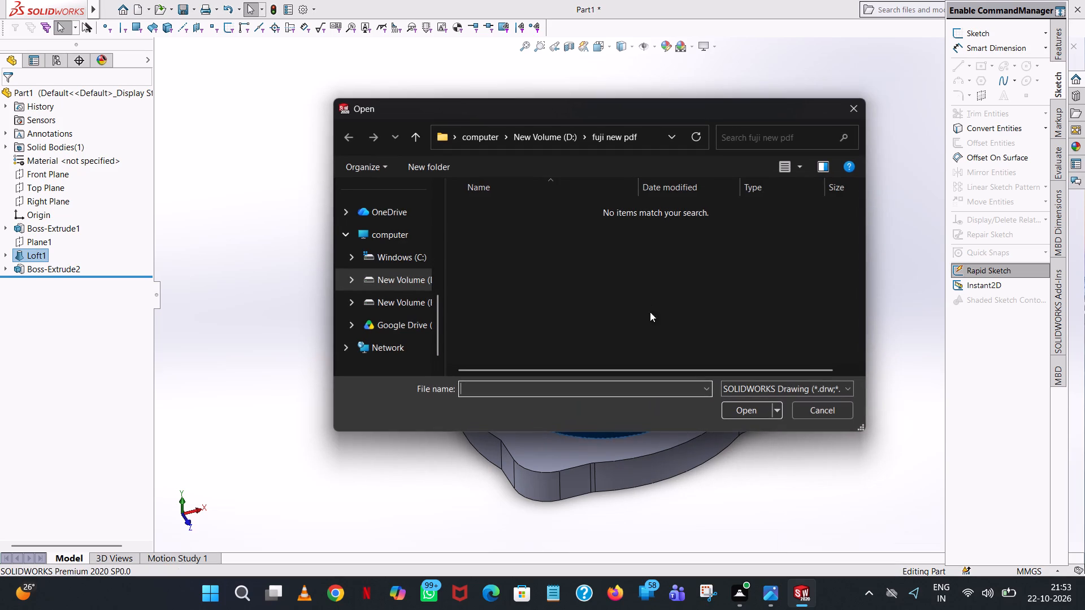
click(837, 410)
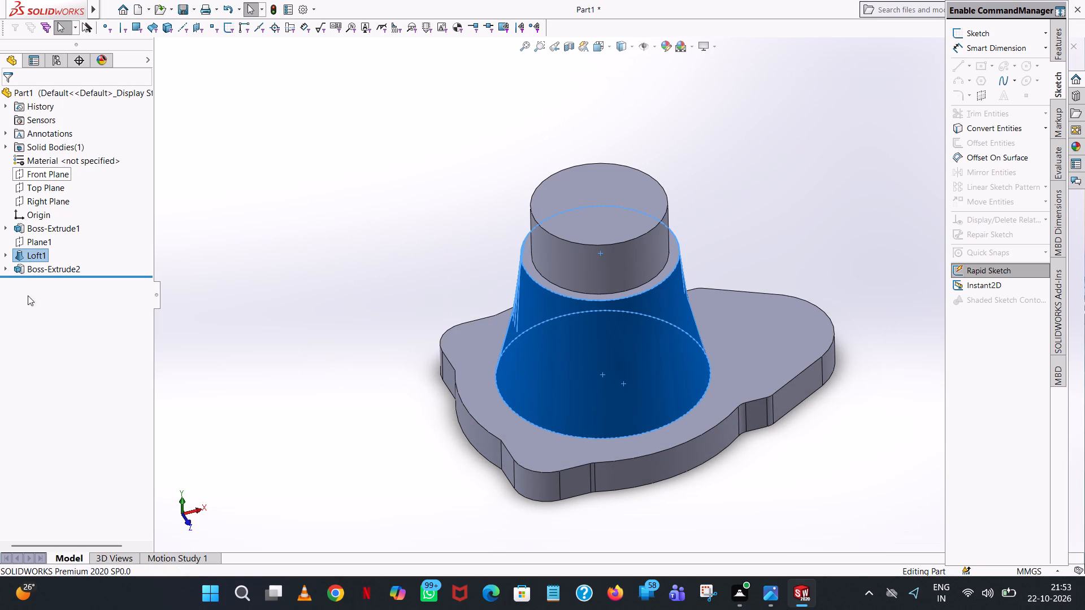
Open Sketch2, the base circle sketch of Loft1, for editing.
click(6, 252)
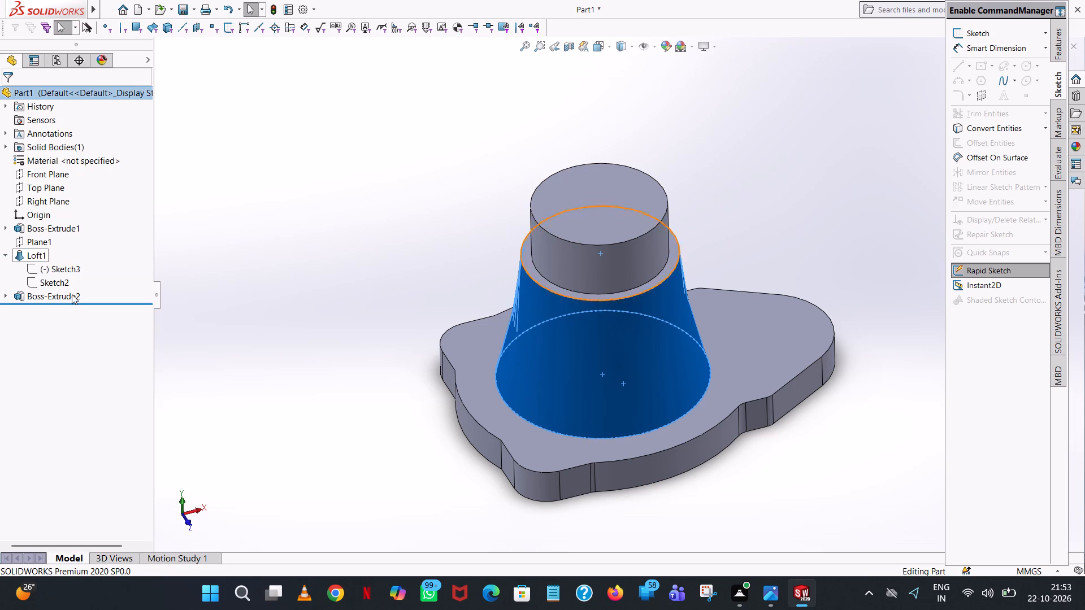
click(53, 278)
right_click(53, 278)
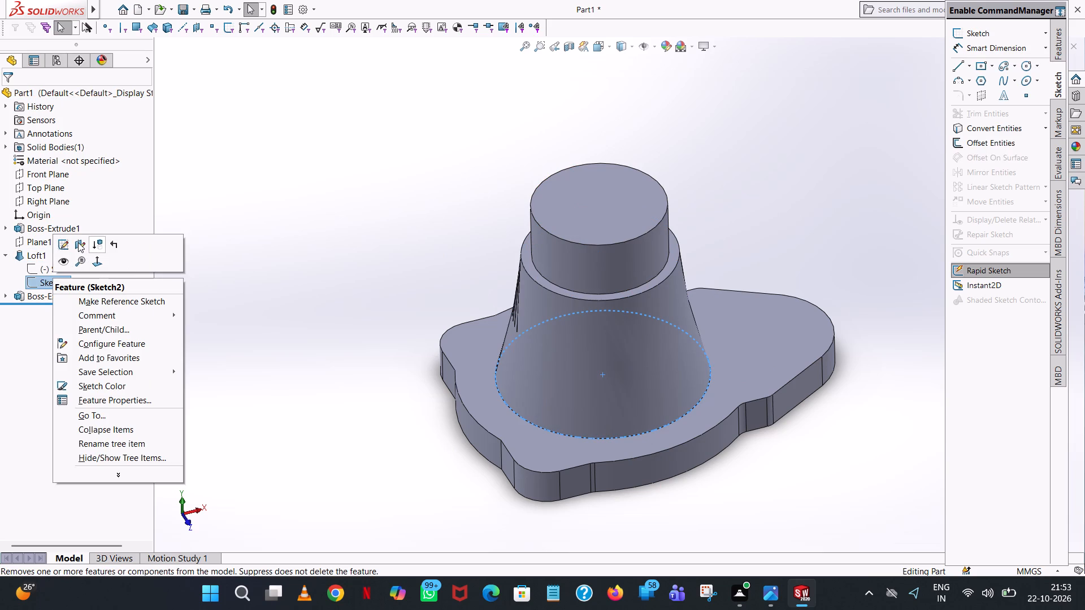
click(61, 247)
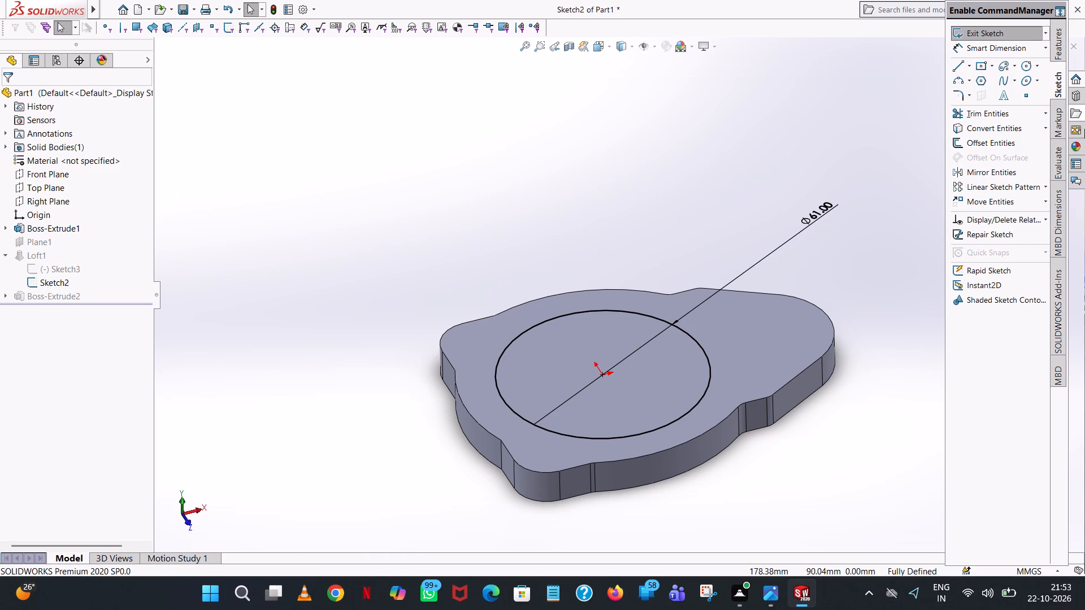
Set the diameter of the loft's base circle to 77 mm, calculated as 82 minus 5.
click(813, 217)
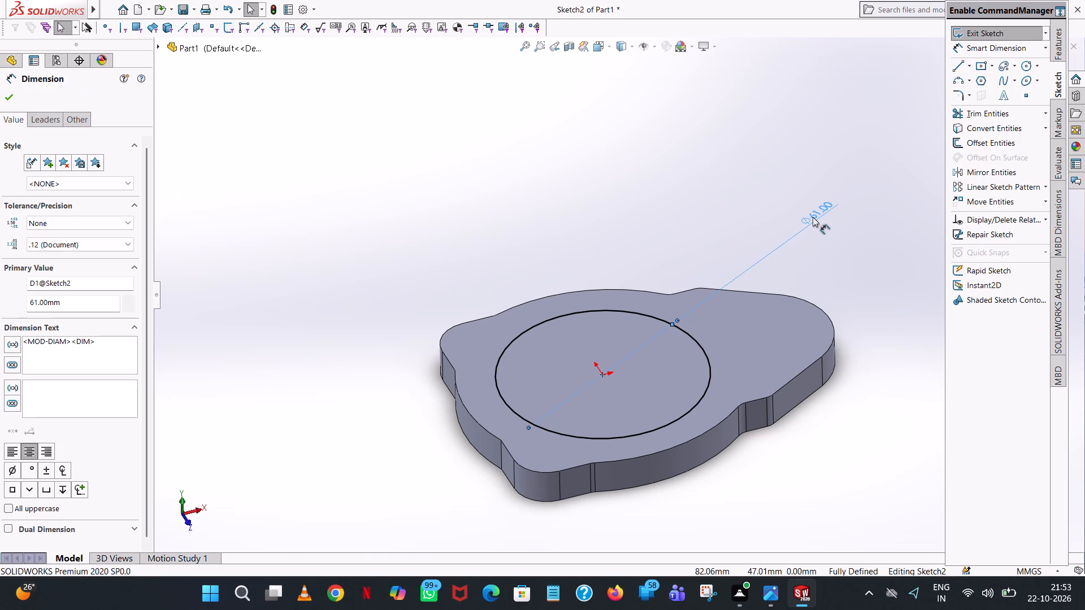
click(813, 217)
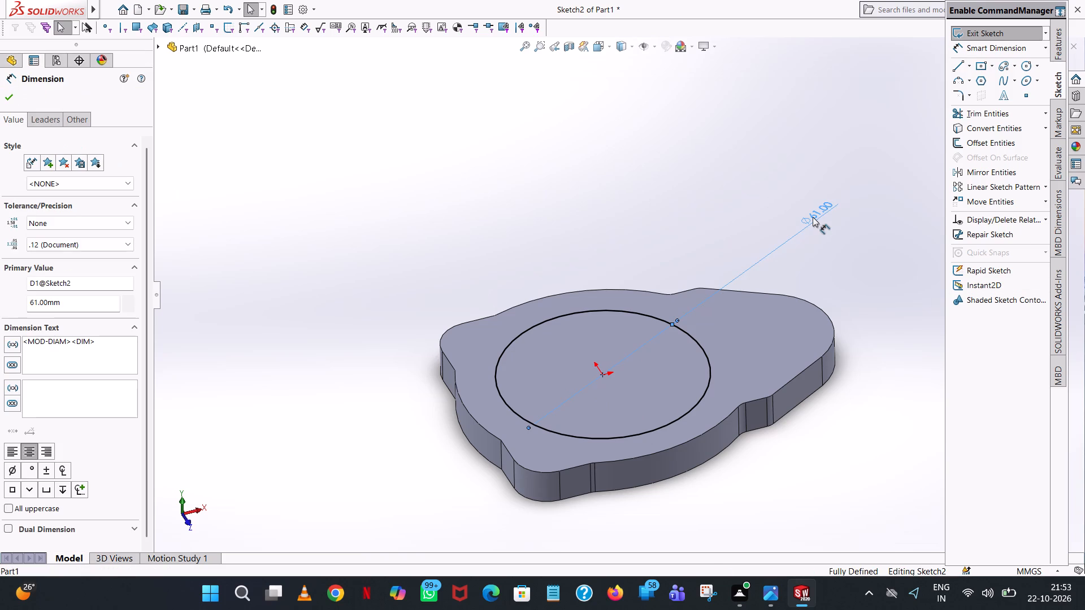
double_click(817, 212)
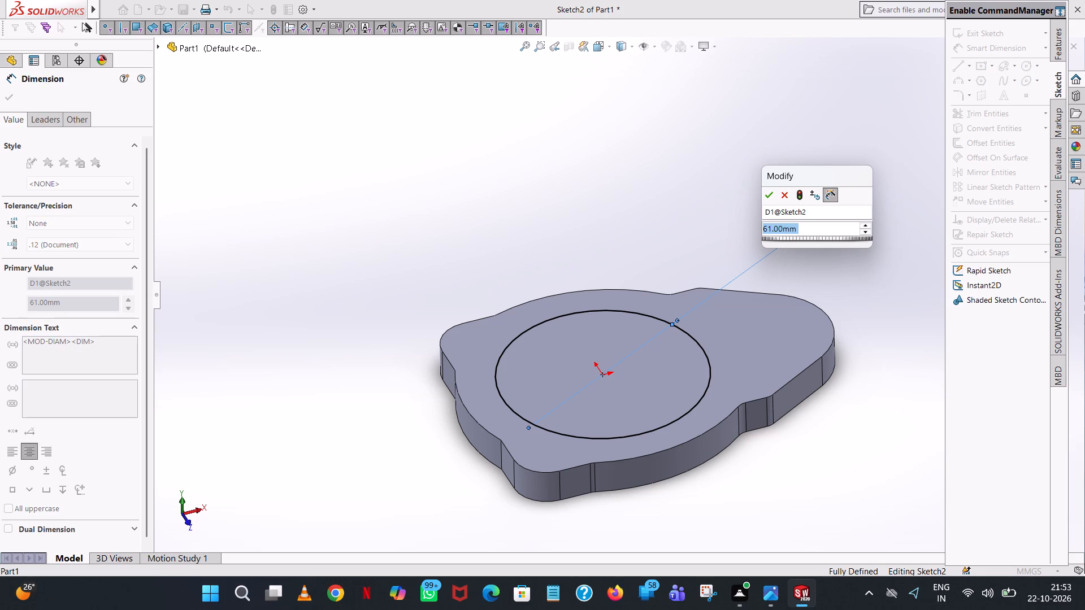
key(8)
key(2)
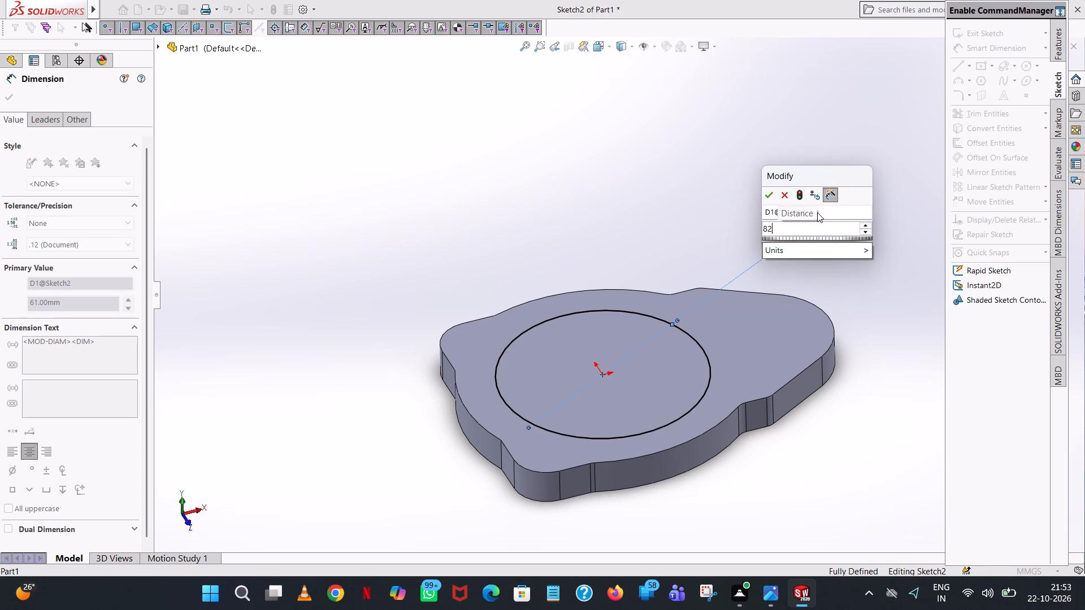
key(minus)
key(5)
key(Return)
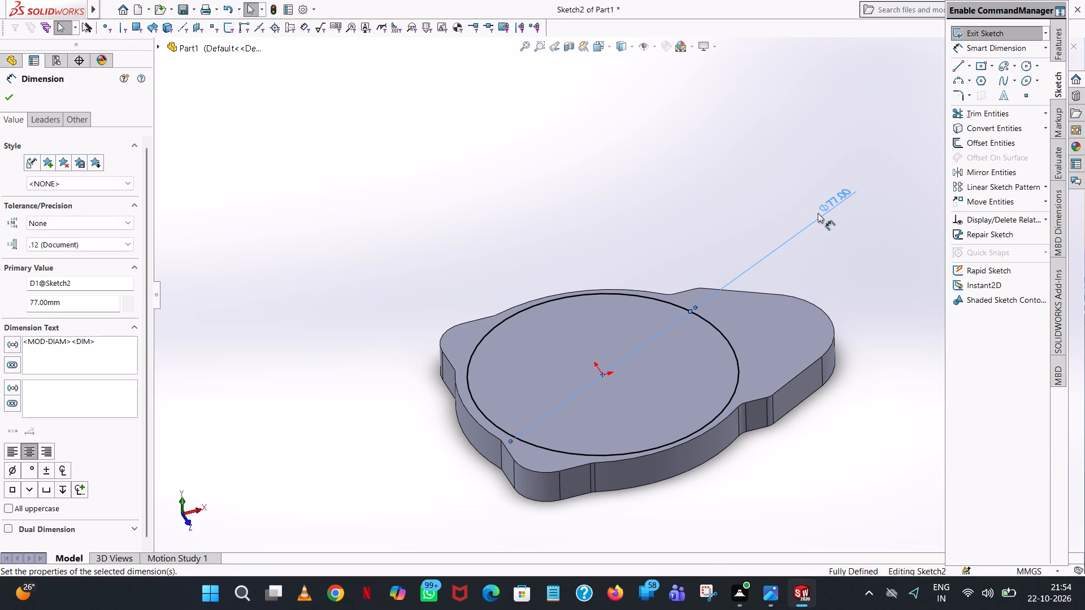
Set the diameter of the loft's base circle to 72 mm, calculated as 77 minus 5, and exit the sketch to rebuild the loft.
middle_drag(683, 179, 717, 302)
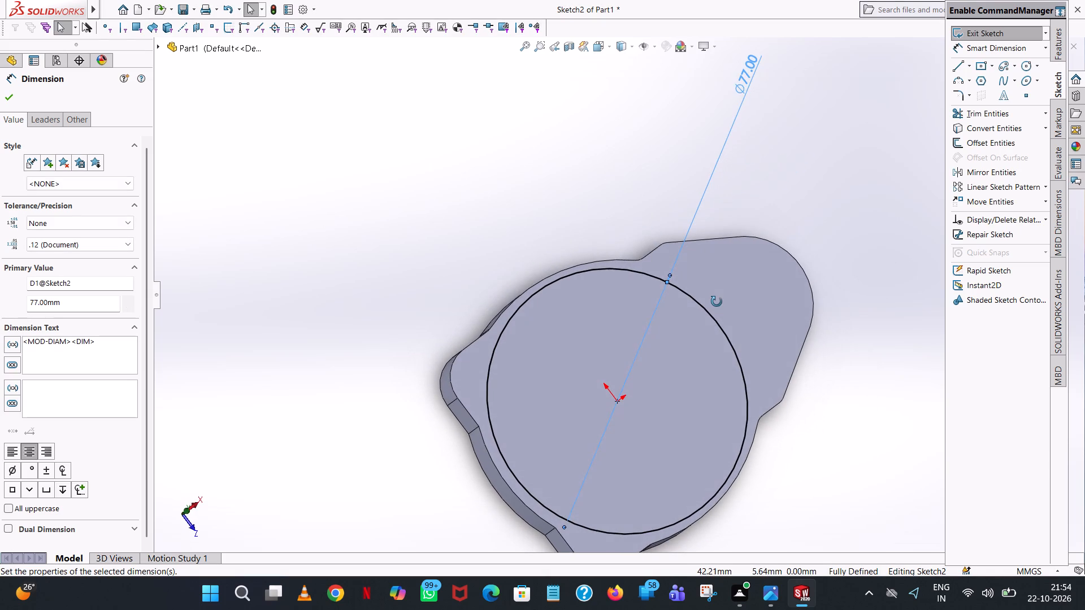
middle_drag(717, 302, 687, 236)
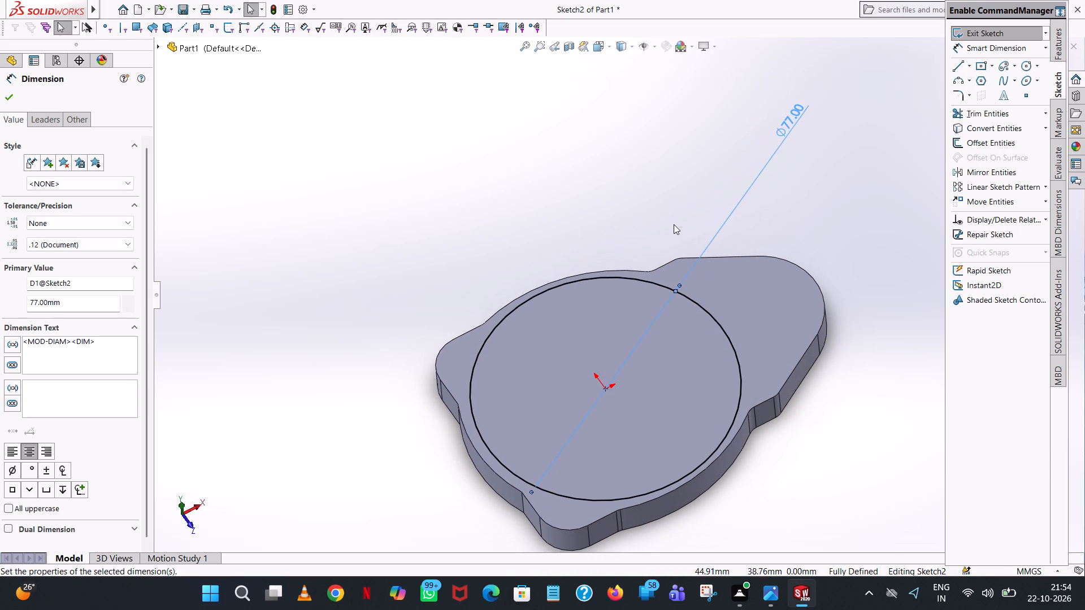
middle_drag(674, 224, 675, 269)
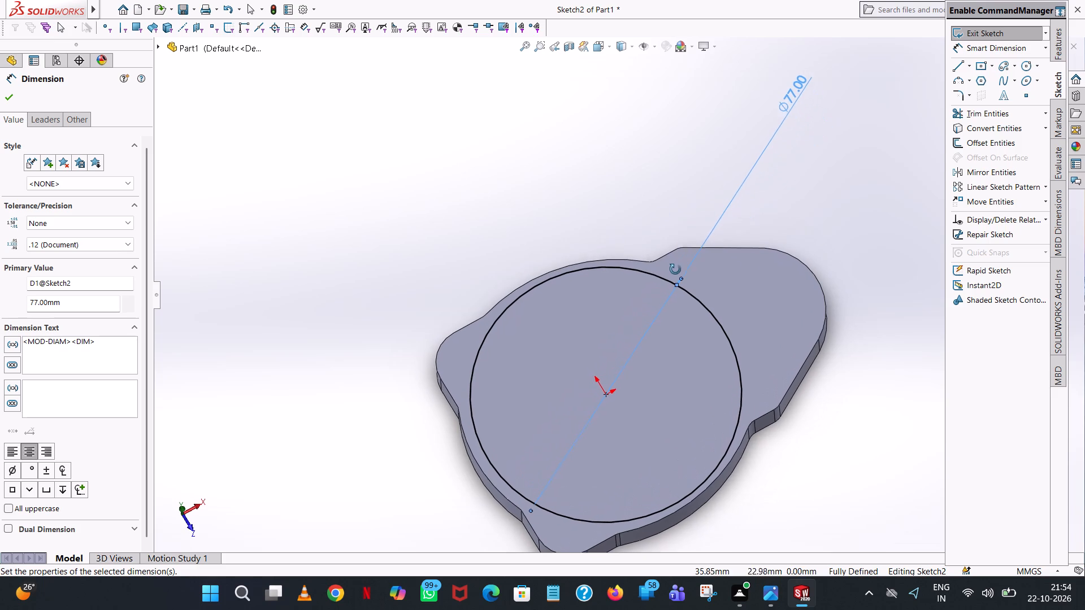
middle_drag(675, 269, 676, 271)
click(788, 97)
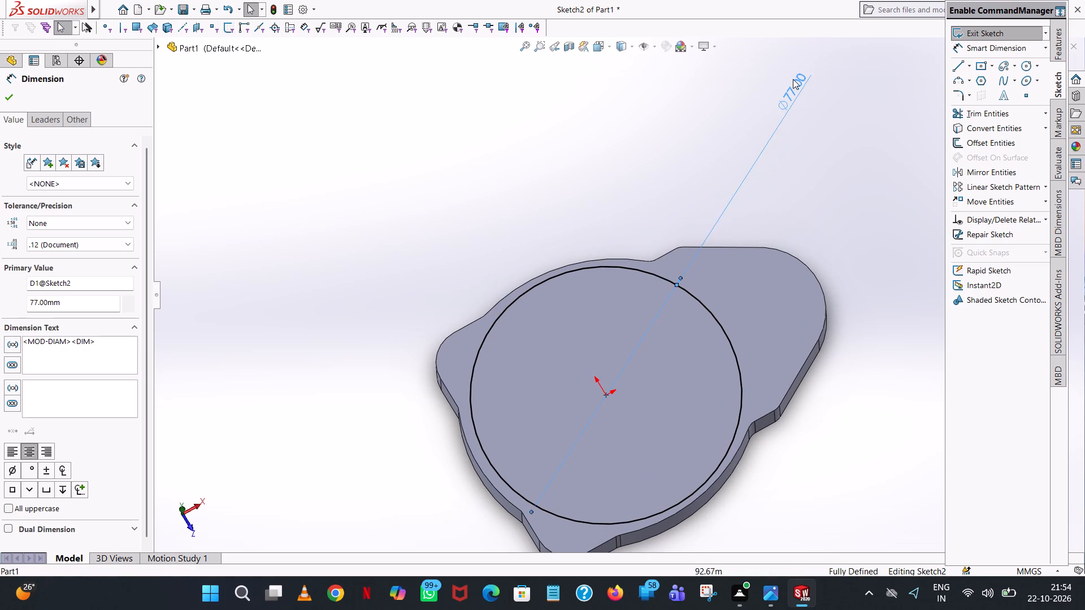
click(793, 79)
click(785, 99)
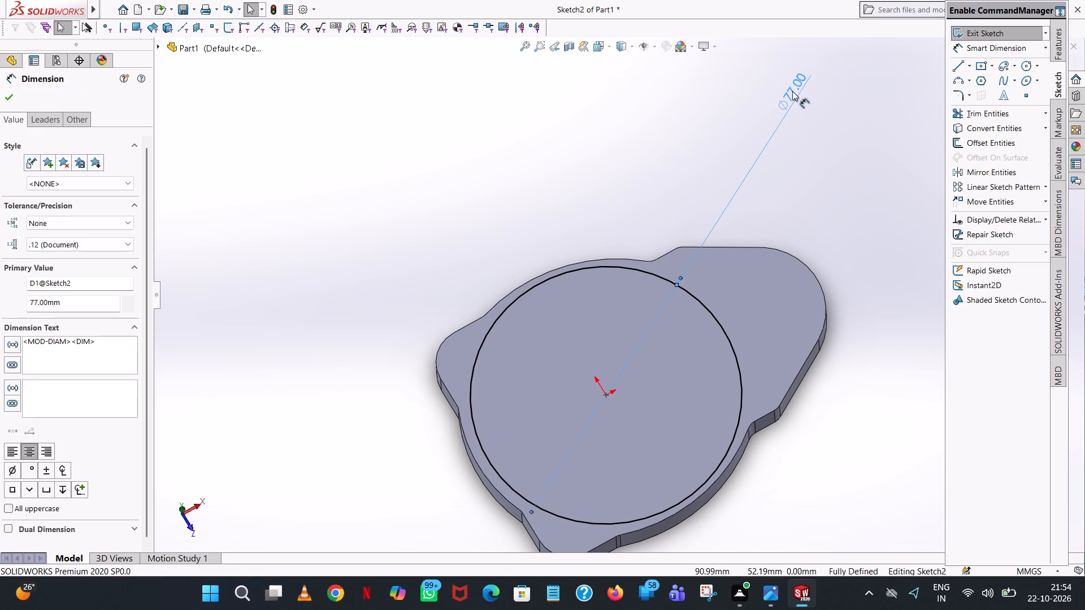
click(793, 90)
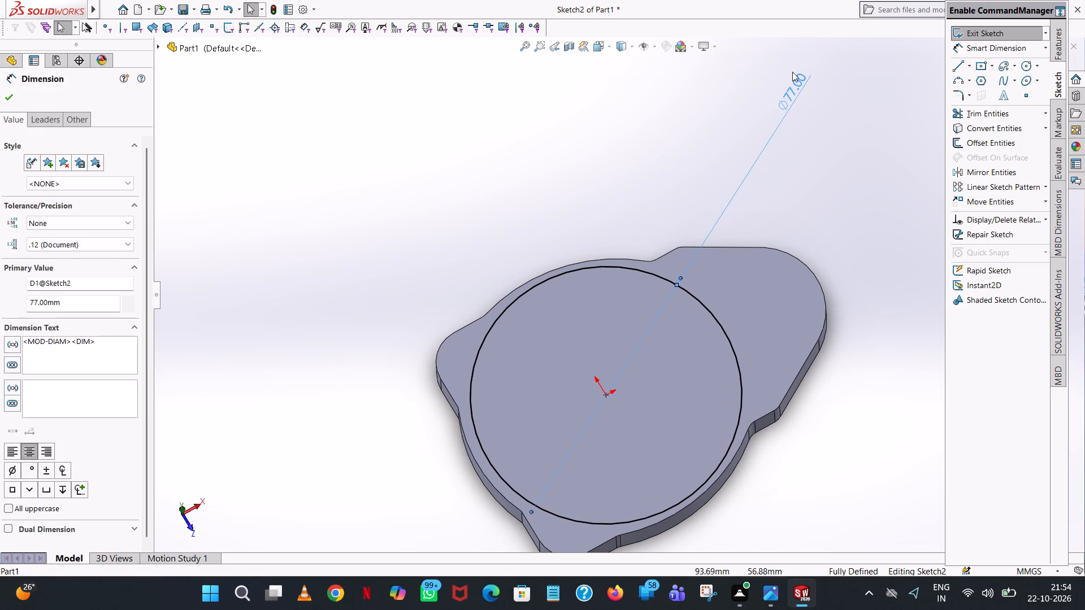
click(792, 70)
click(790, 98)
click(789, 95)
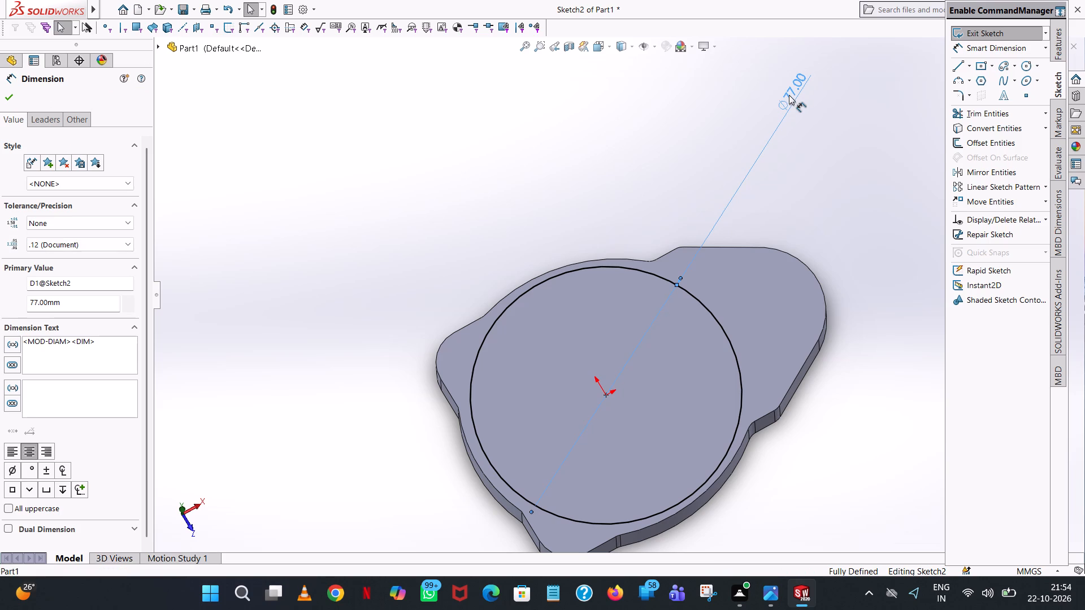
double_click(794, 88)
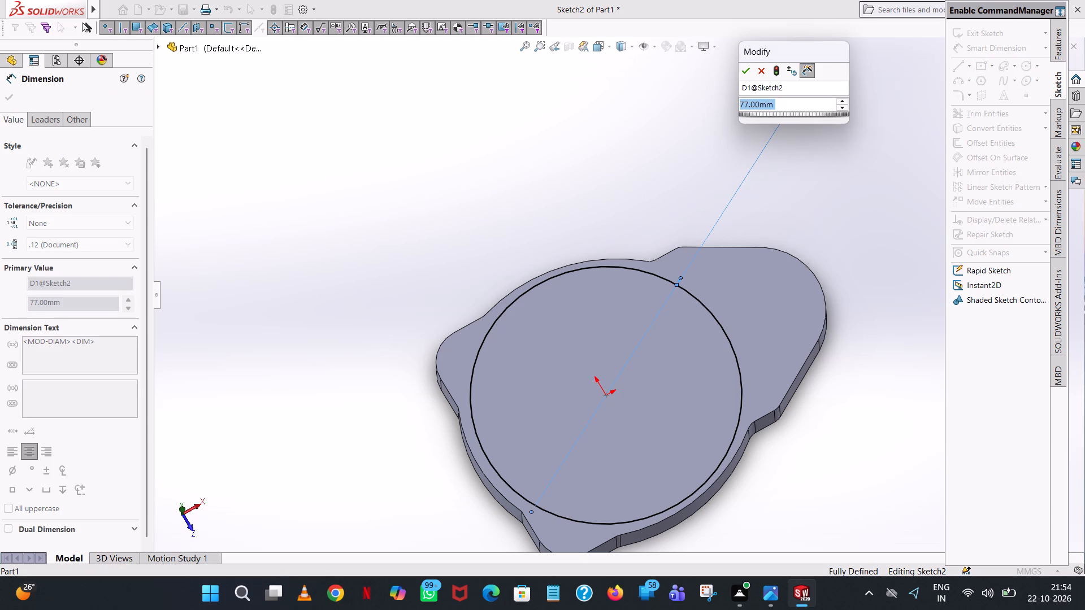
click(792, 97)
click(791, 101)
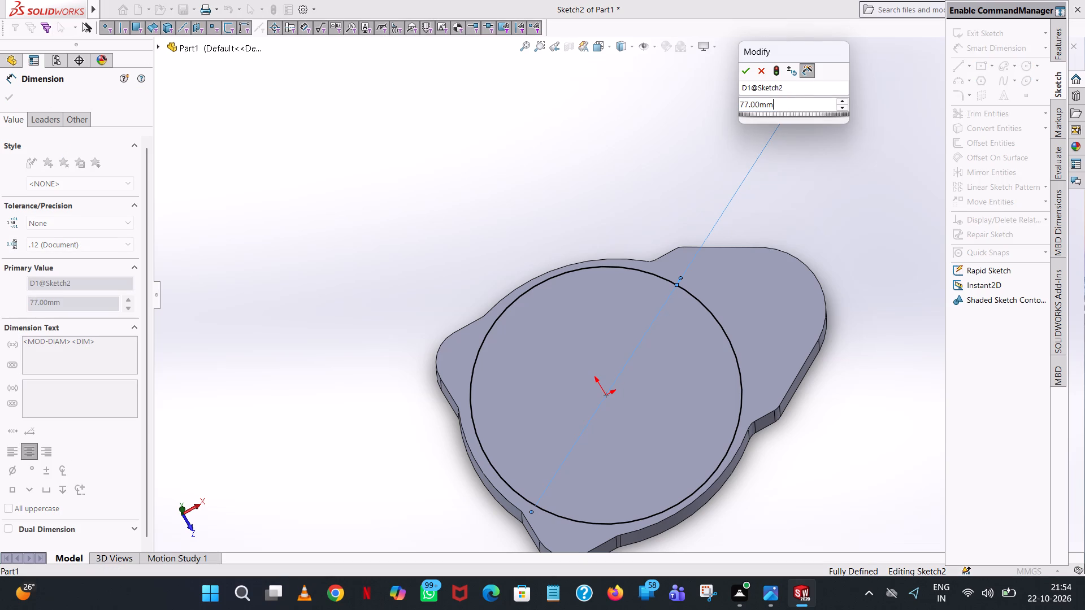
text(-5)
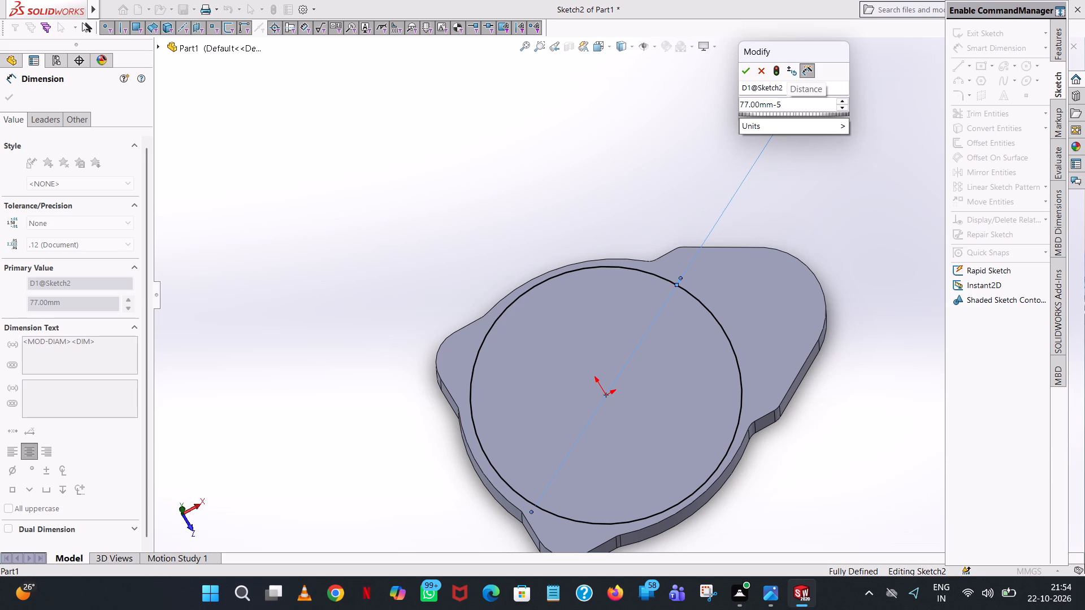
key(Return)
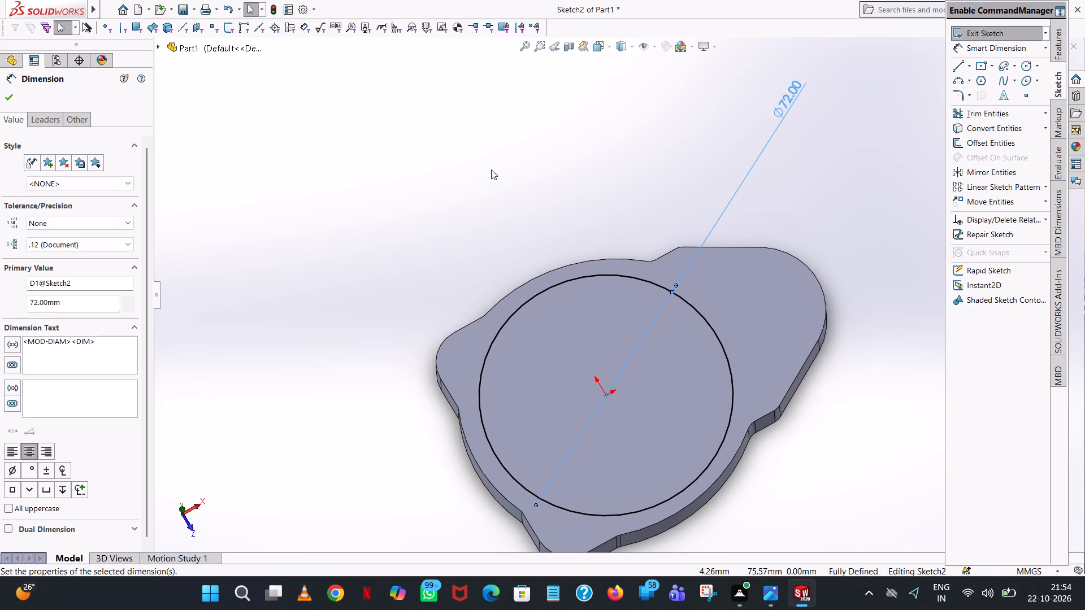
scroll(546, 165, up, 1)
middle_drag(547, 164, 545, 66)
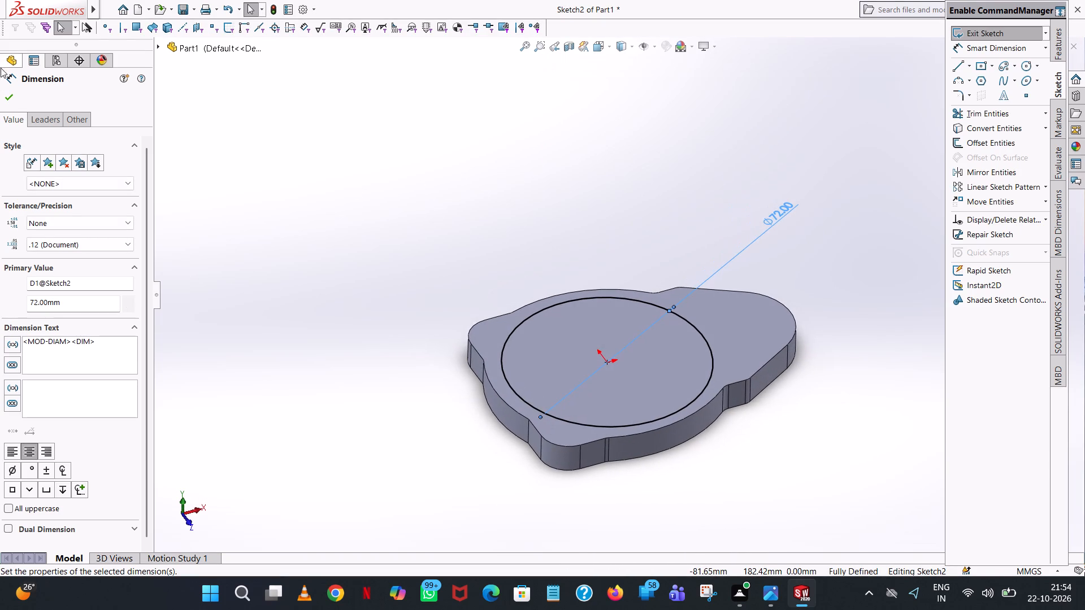
click(12, 111)
click(8, 102)
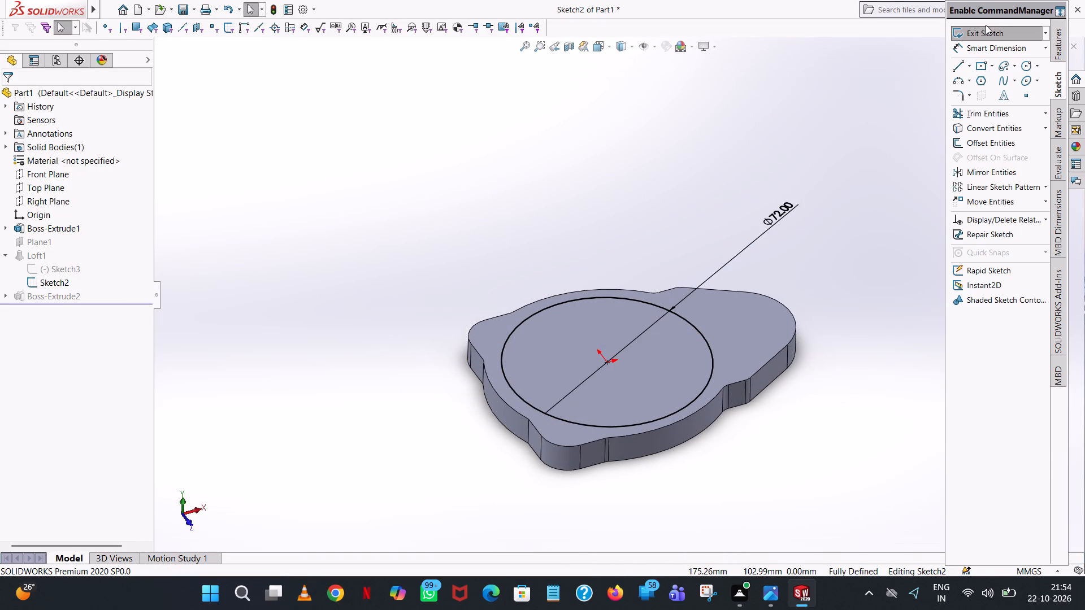
click(969, 35)
middle_drag(775, 215, 718, 141)
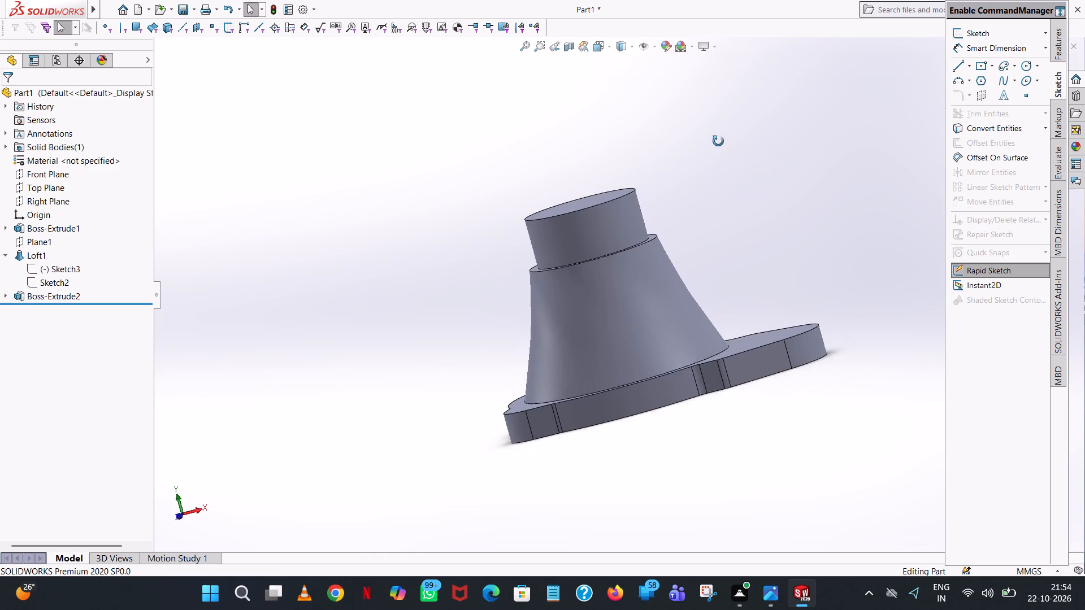
middle_drag(718, 141, 700, 184)
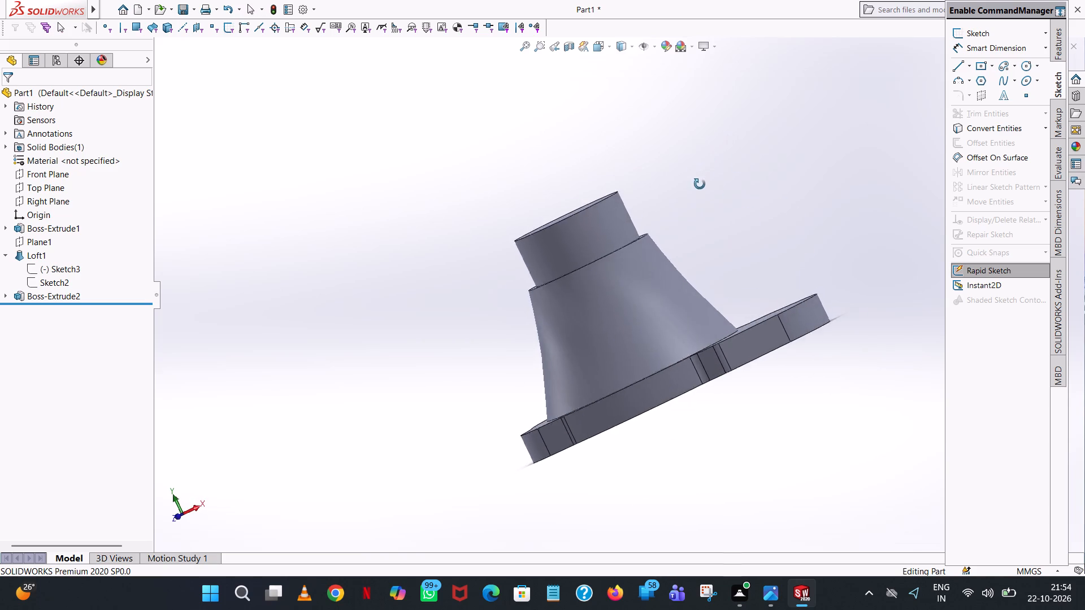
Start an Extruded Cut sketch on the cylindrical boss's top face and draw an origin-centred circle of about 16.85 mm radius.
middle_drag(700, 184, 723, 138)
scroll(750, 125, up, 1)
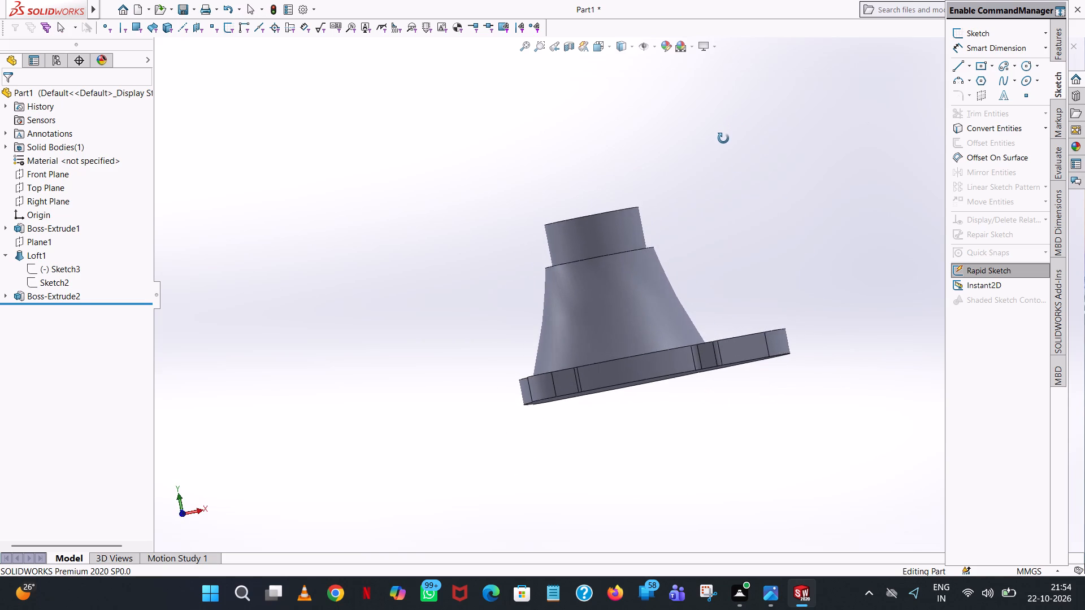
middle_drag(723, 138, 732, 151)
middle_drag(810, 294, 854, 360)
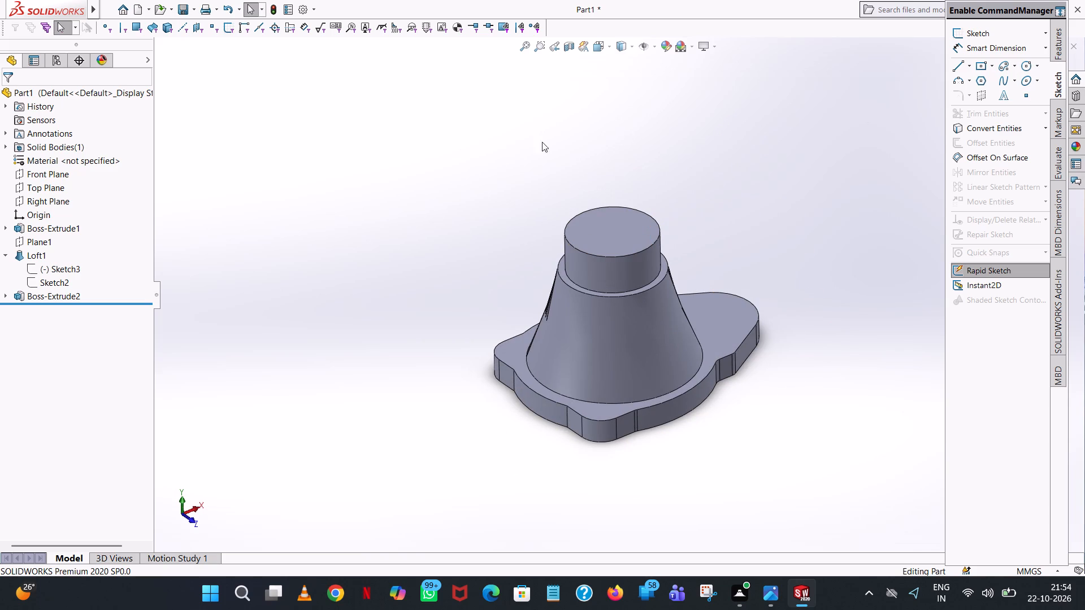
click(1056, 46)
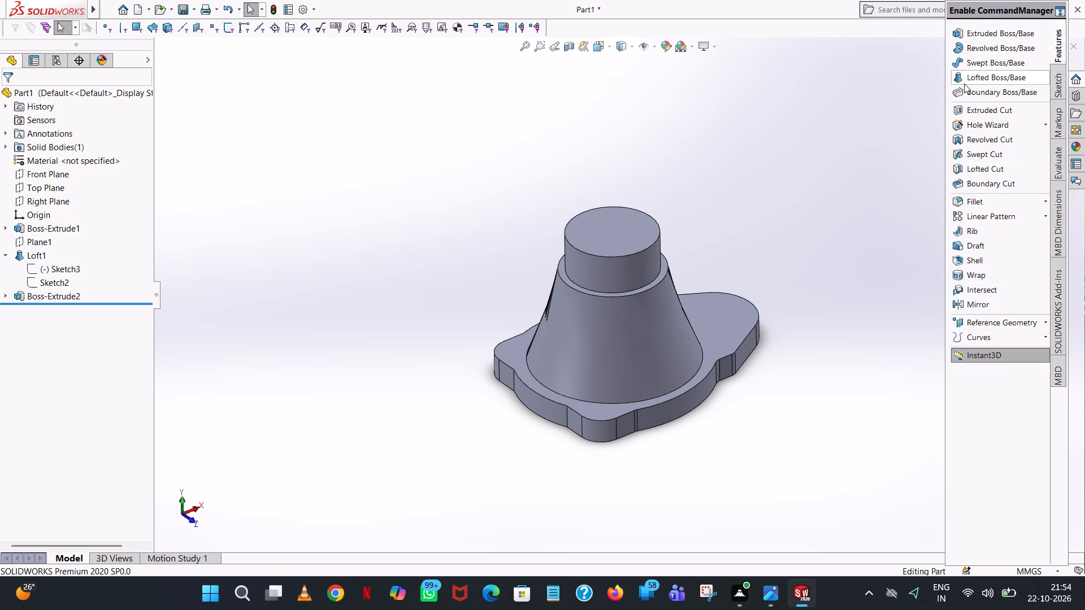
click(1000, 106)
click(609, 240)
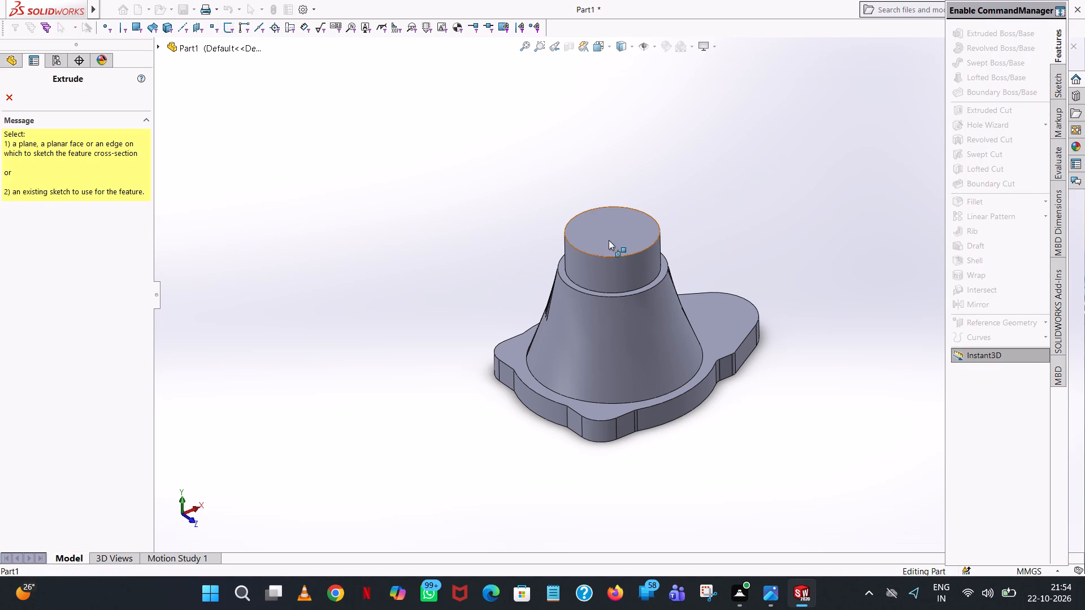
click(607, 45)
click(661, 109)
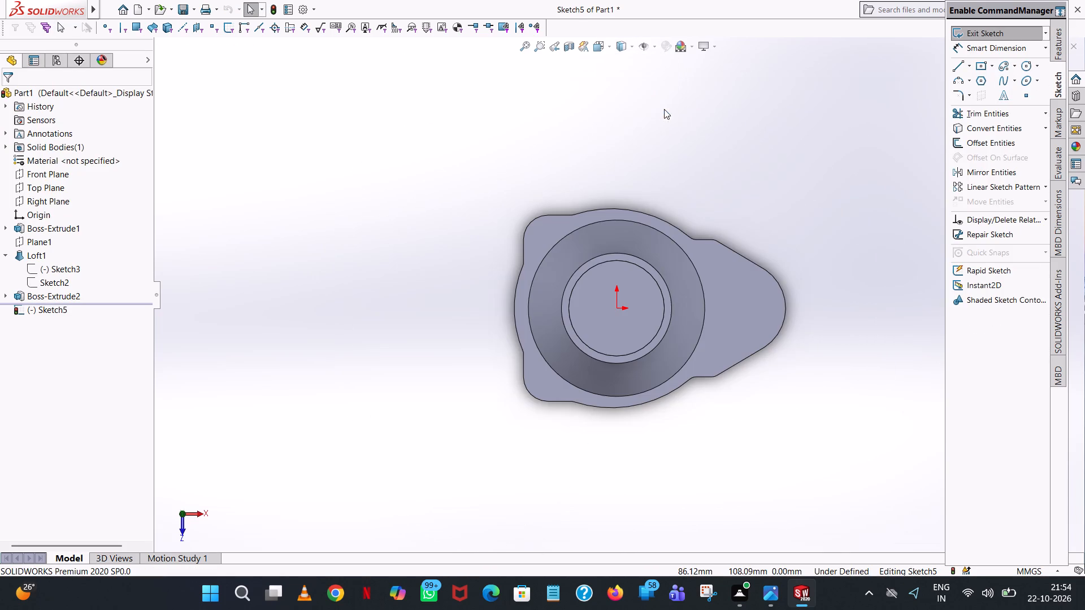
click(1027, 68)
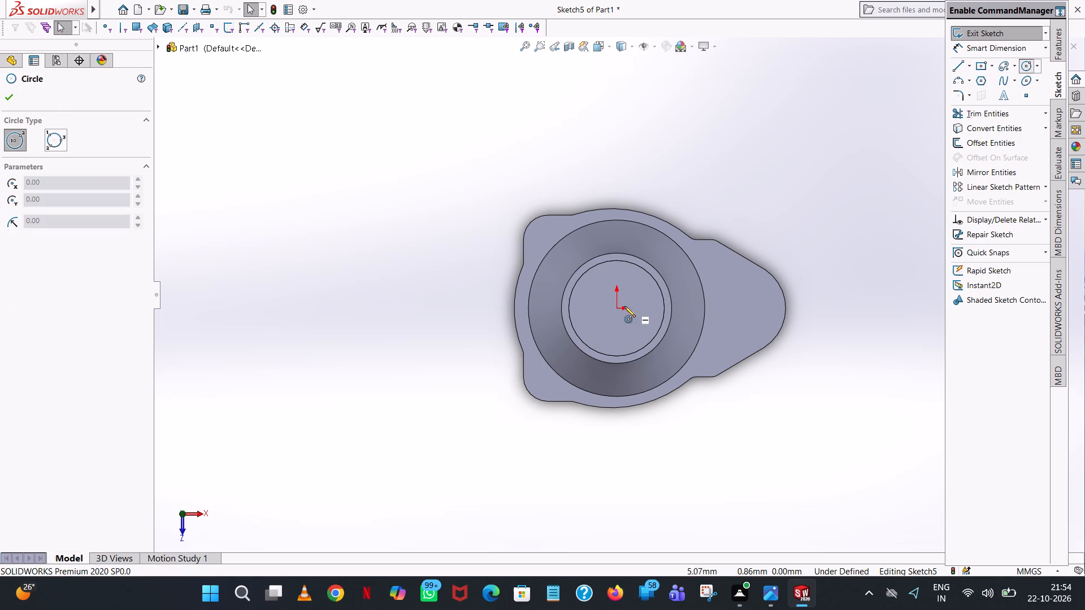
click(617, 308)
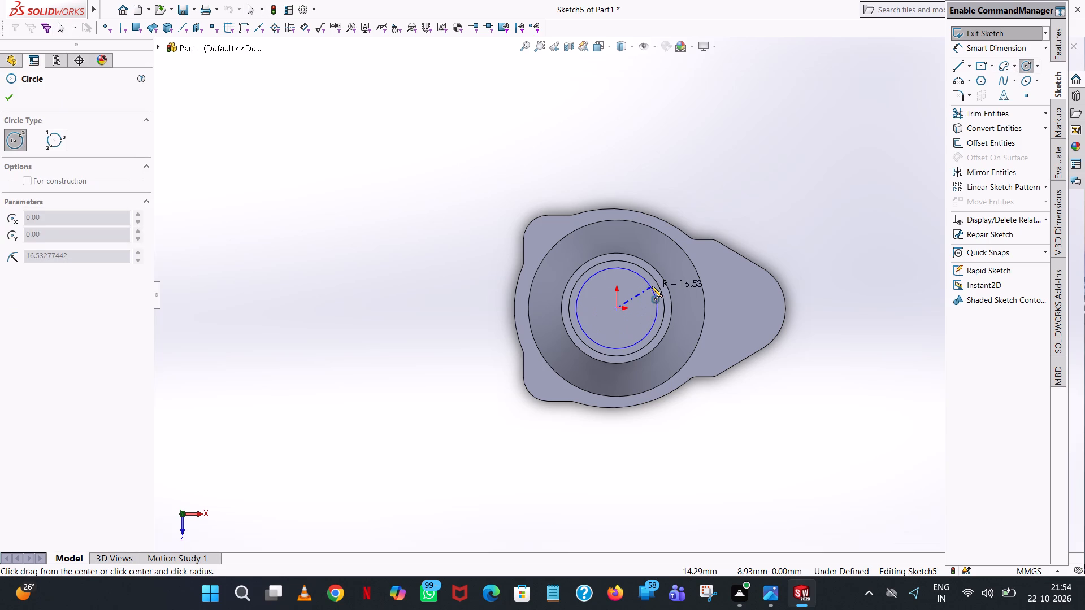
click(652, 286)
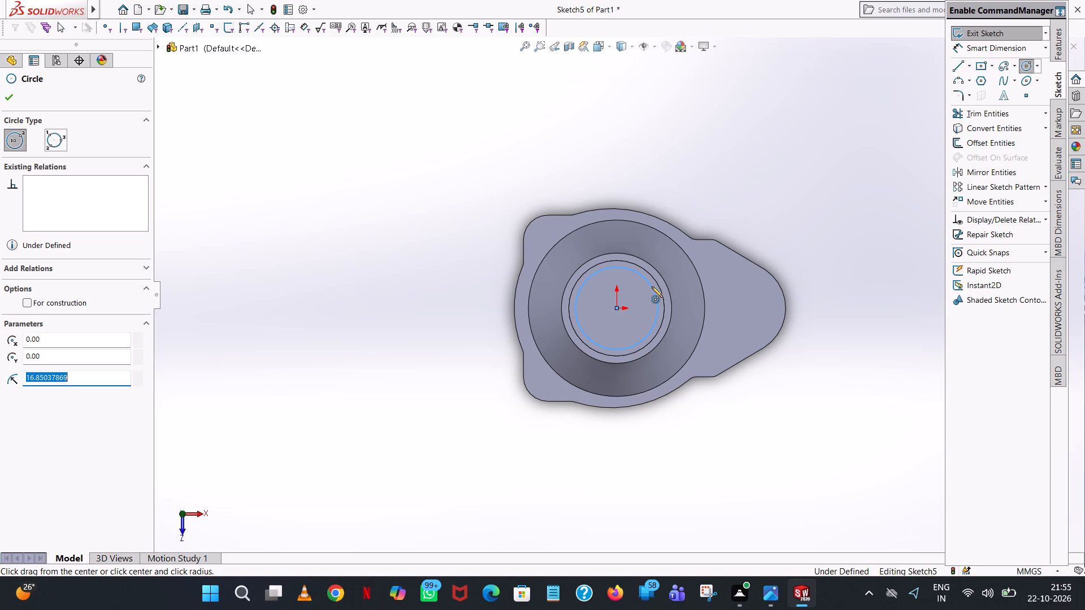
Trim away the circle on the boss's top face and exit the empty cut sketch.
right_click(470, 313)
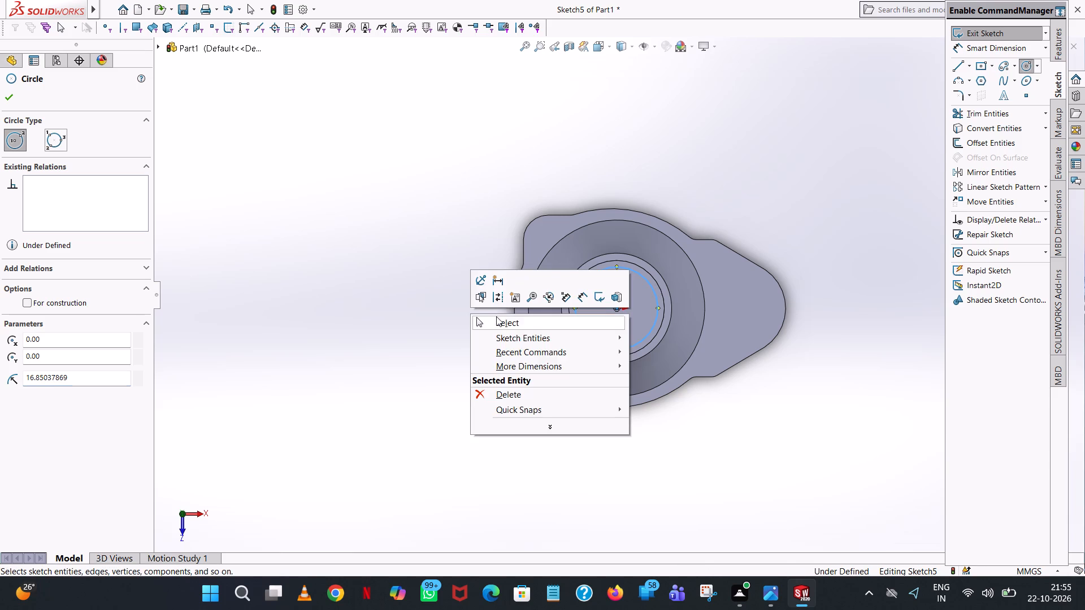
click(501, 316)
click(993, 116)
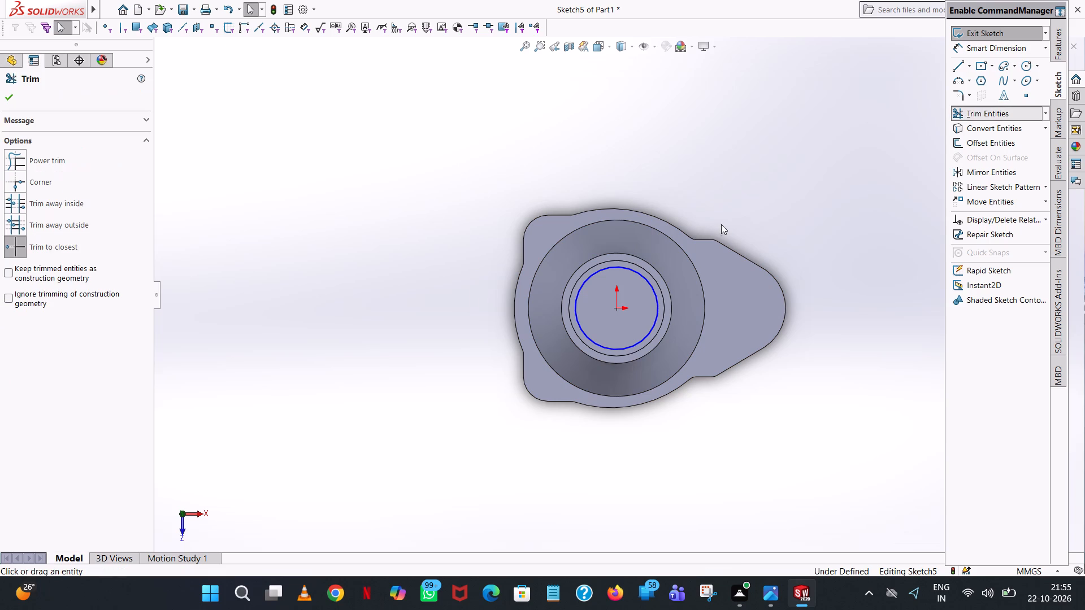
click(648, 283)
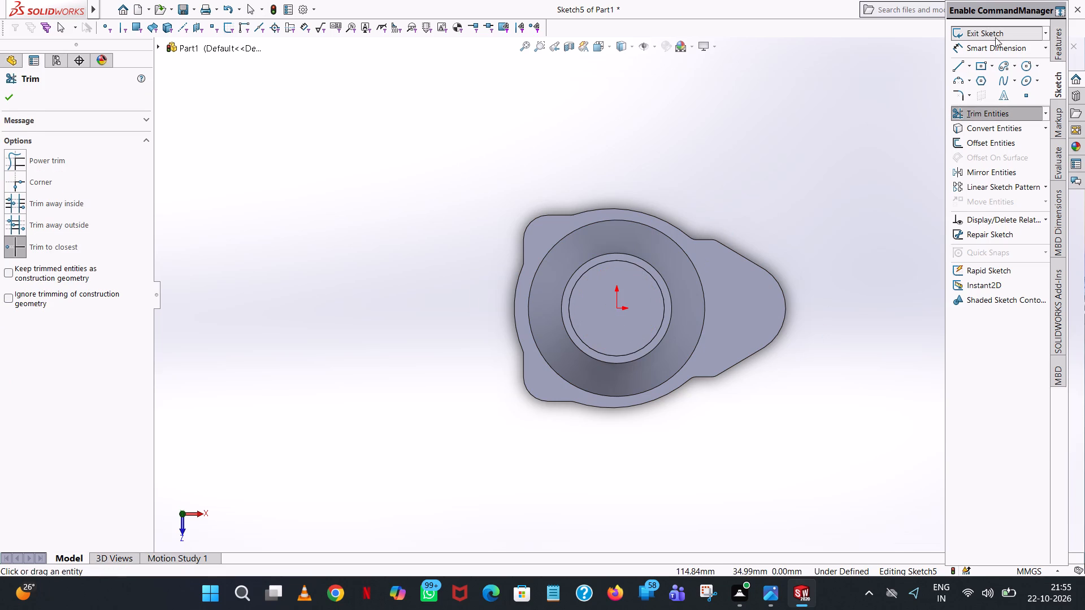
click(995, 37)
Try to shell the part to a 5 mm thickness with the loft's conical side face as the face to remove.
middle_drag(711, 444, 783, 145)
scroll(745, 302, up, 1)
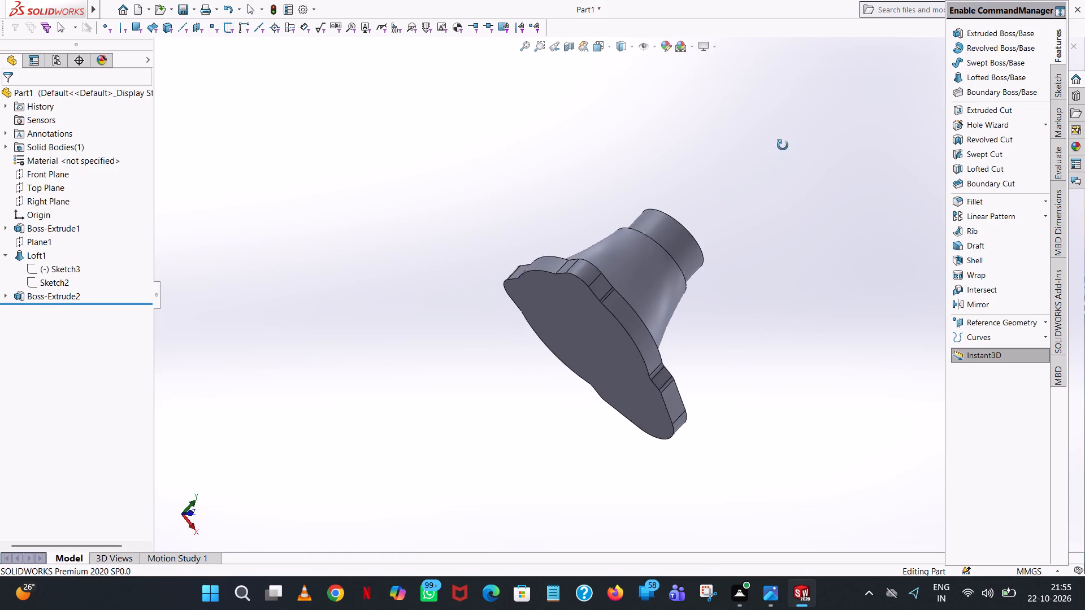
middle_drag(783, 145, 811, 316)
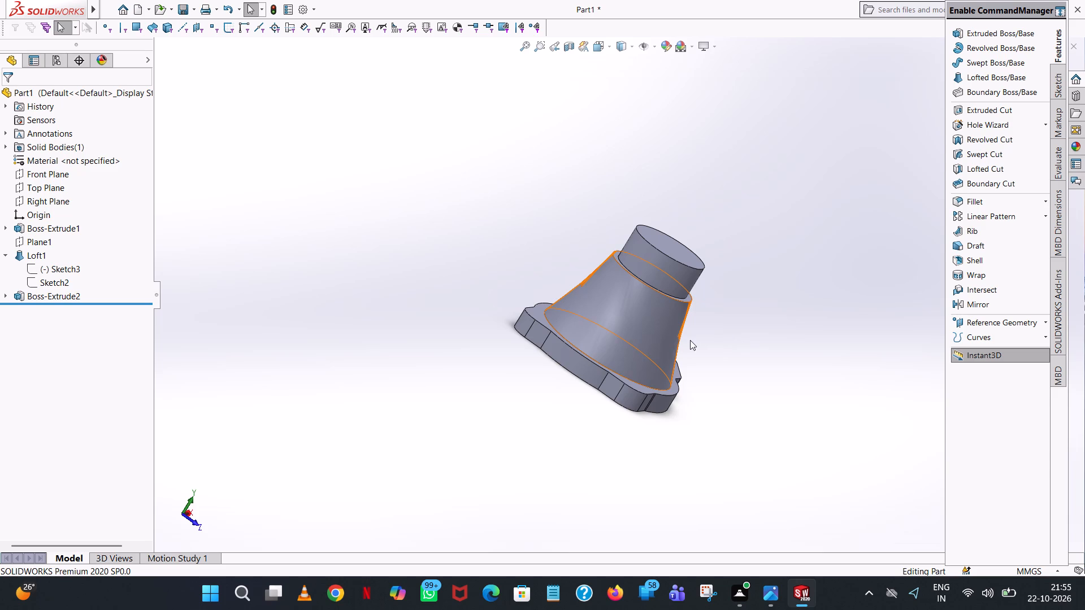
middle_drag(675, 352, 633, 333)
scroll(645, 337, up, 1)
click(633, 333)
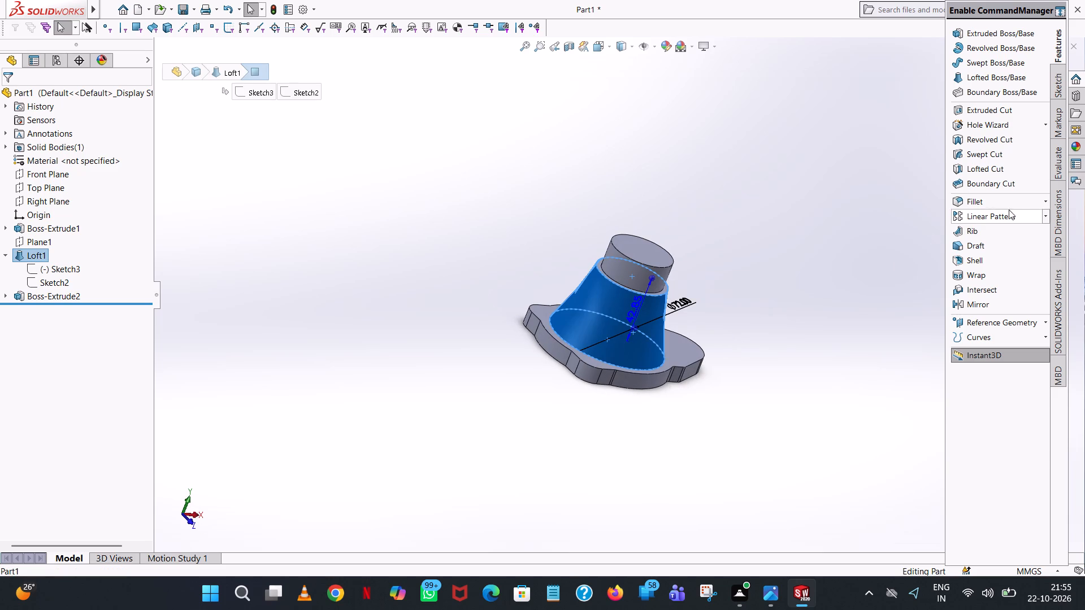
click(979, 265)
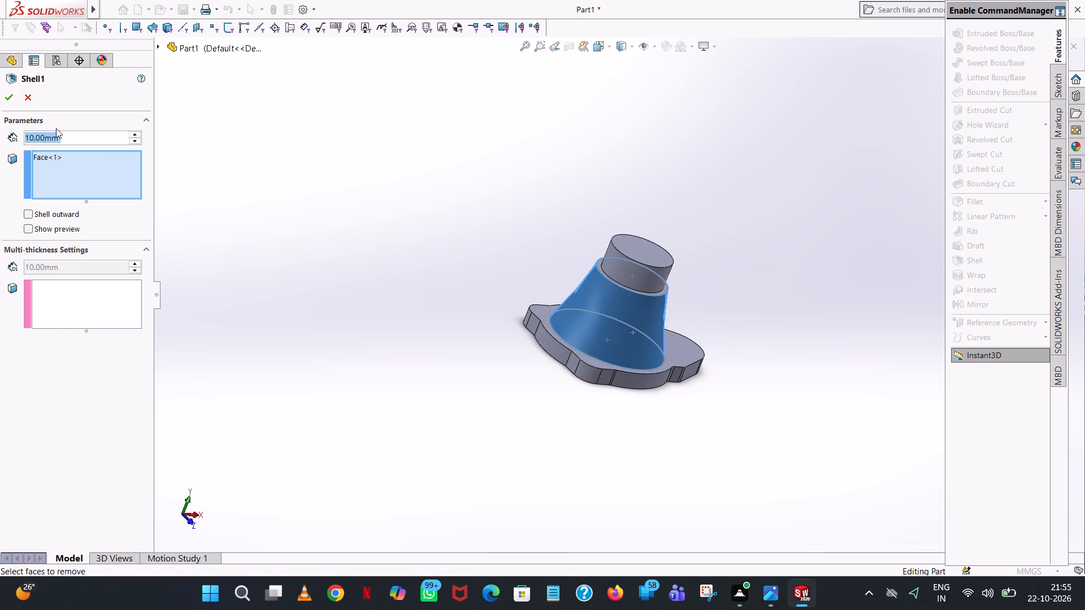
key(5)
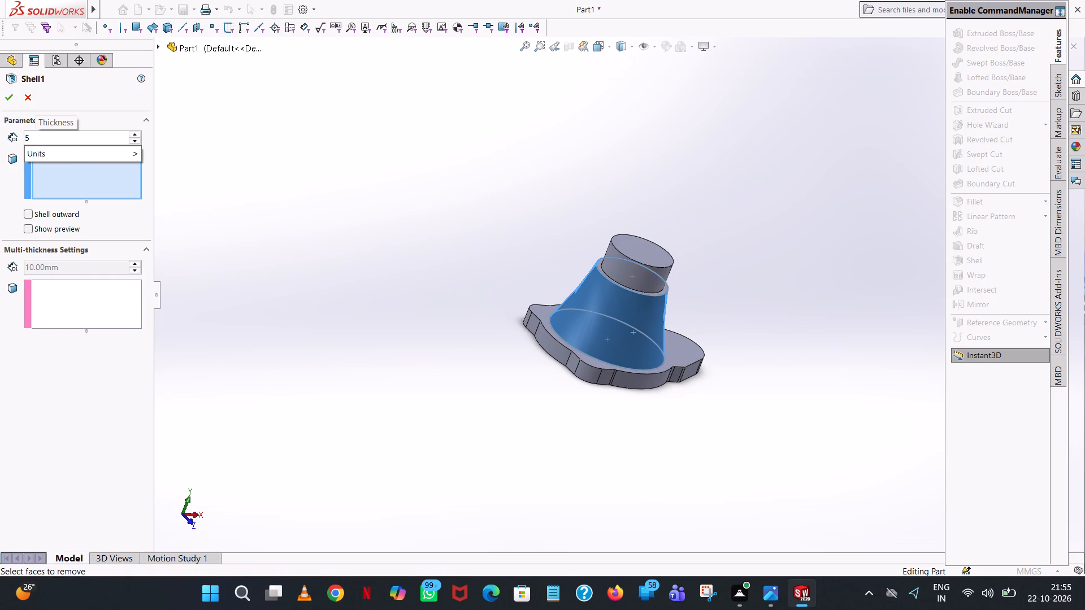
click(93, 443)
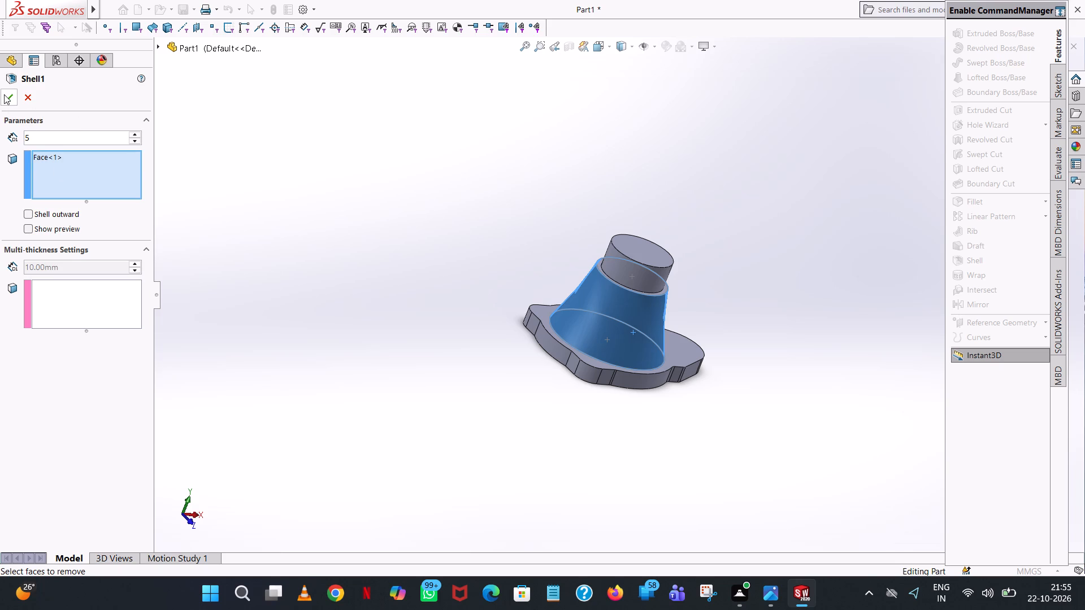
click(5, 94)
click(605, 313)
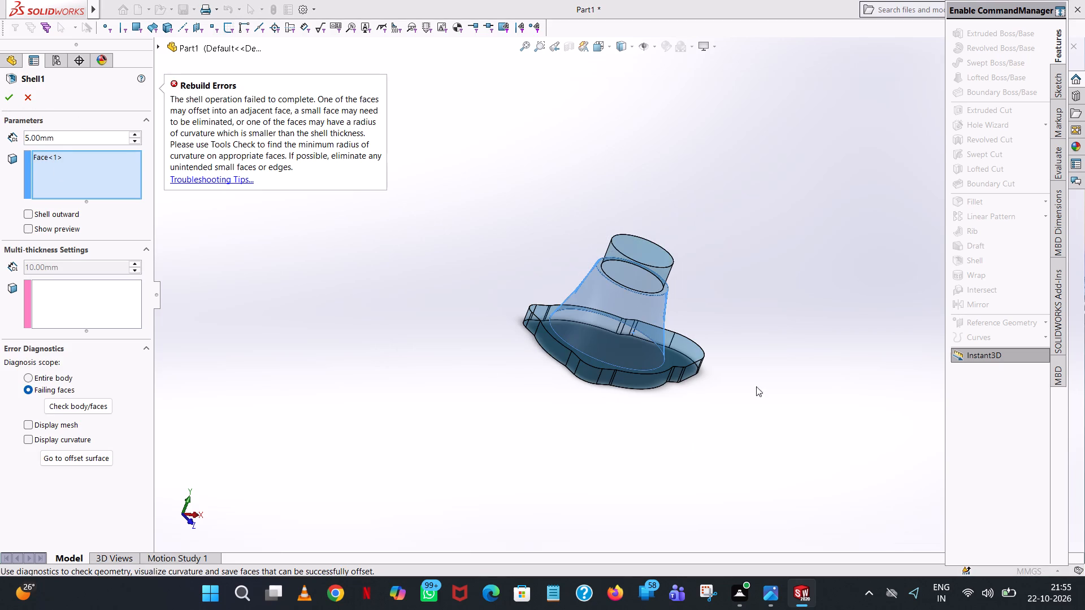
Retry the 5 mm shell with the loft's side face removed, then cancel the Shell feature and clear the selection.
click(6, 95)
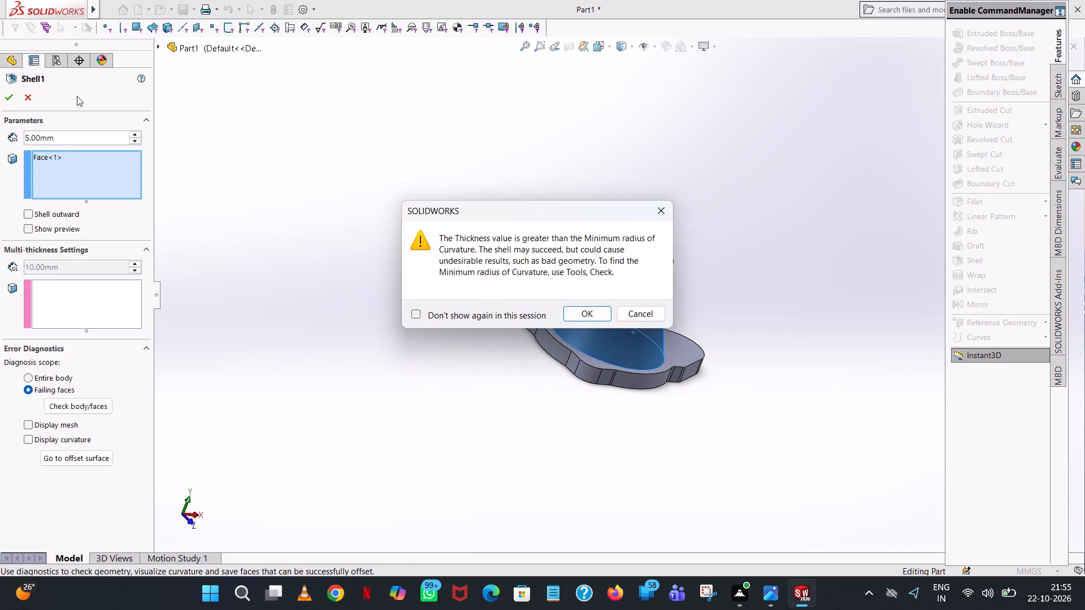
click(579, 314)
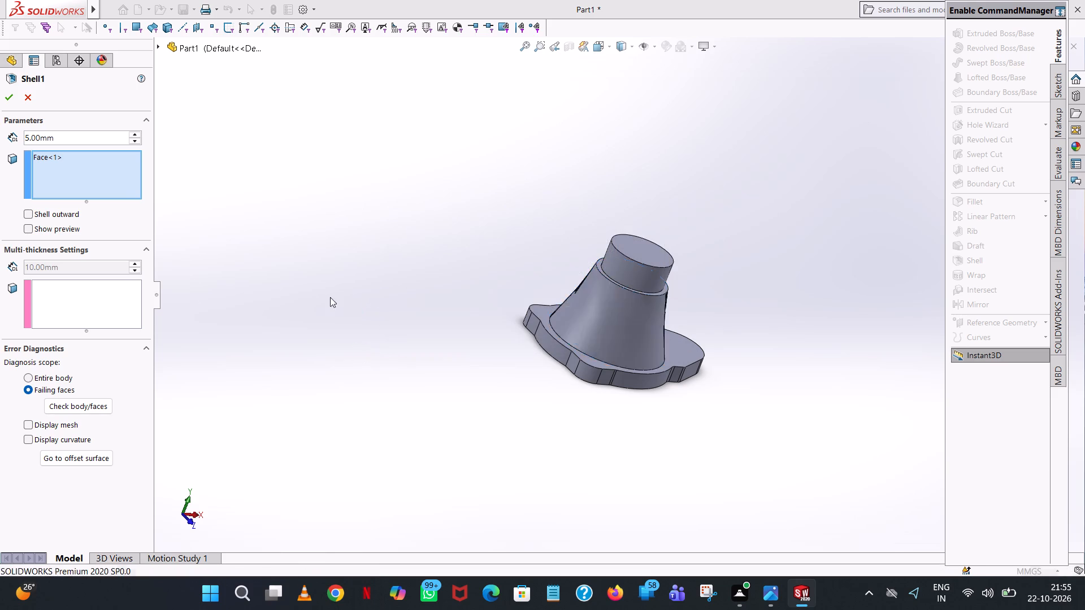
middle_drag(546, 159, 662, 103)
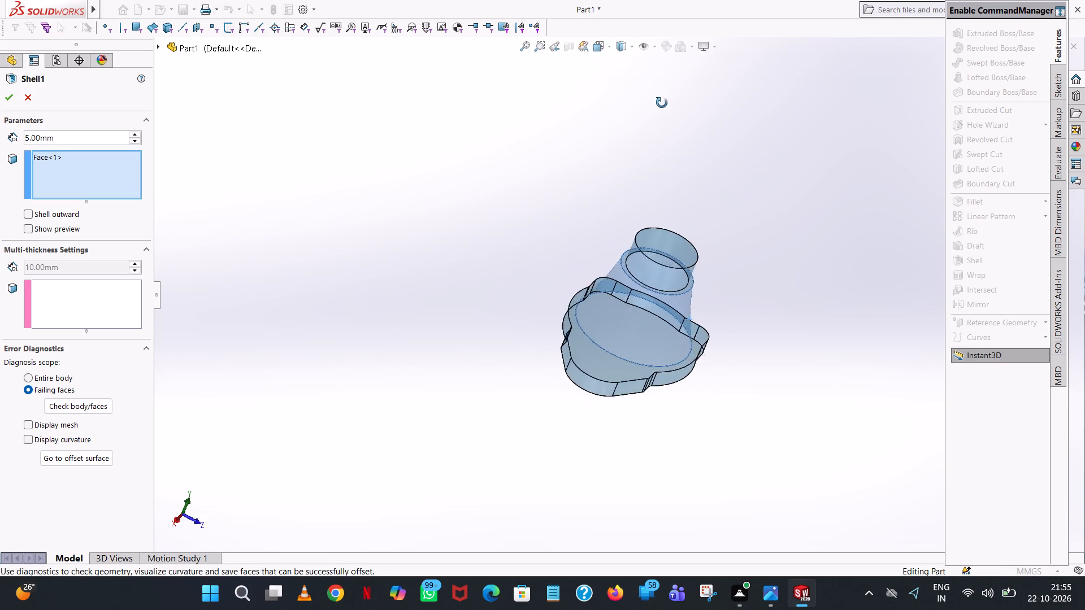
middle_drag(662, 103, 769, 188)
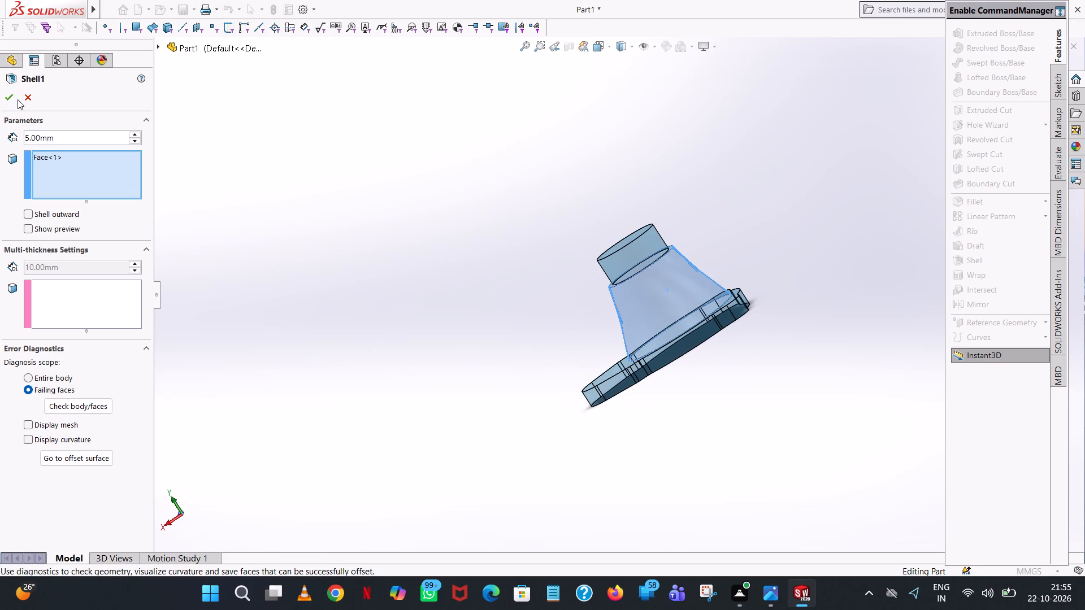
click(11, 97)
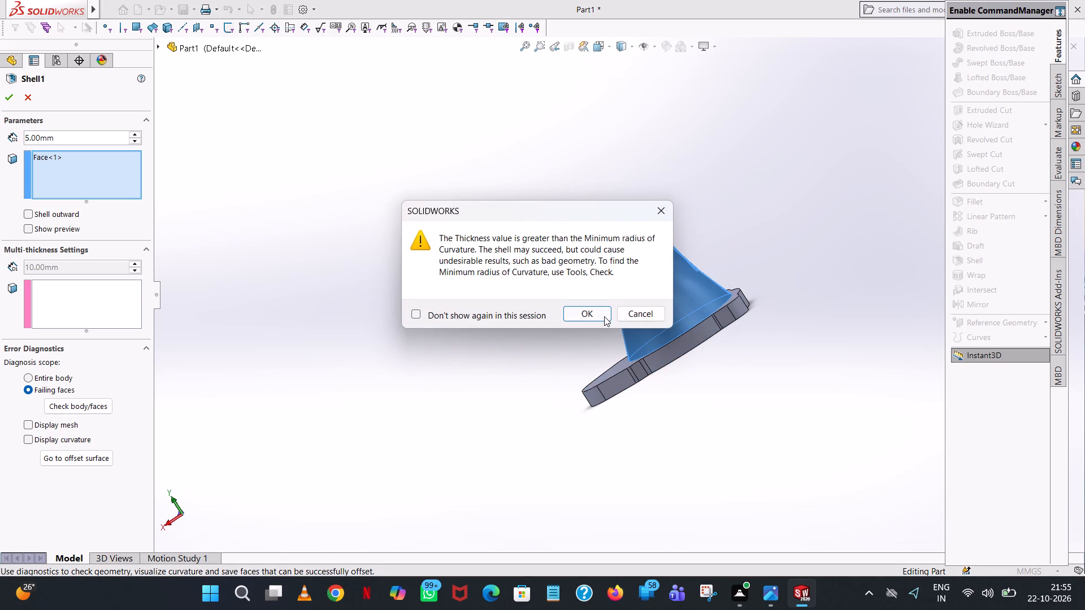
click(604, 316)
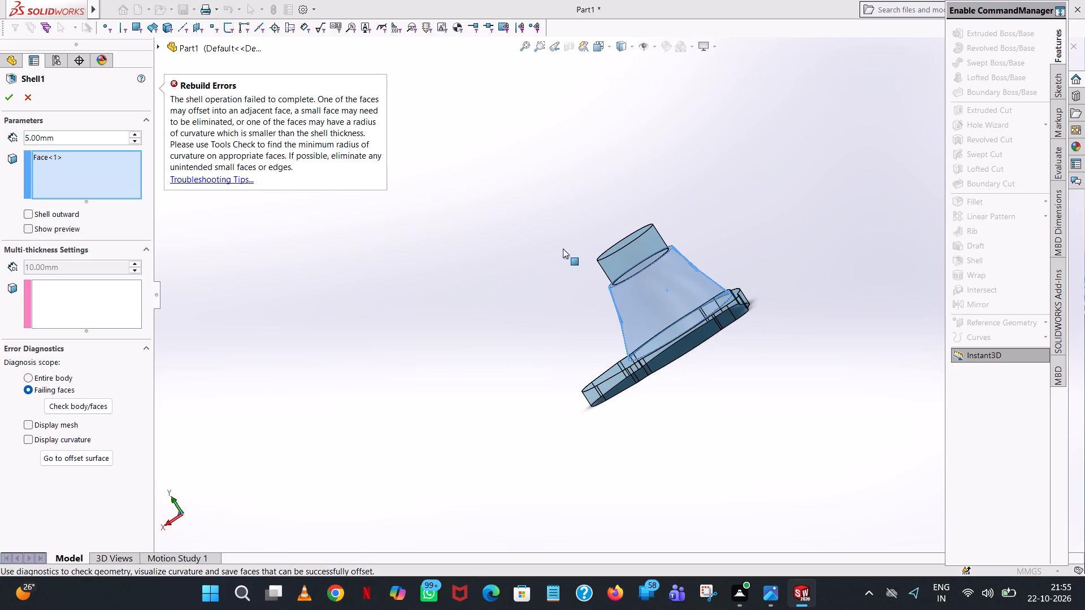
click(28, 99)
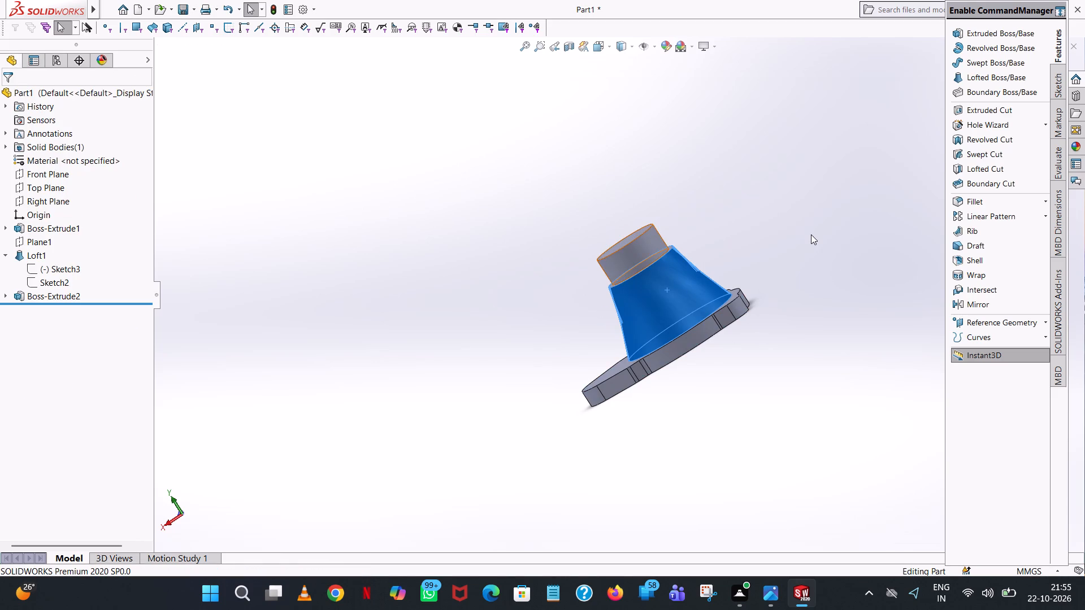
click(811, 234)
Start an Extruded Cut sketch on the cylindrical boss's top face and draw an origin-centred circle with radius 34/2, i.e. 17 mm.
scroll(811, 234, up, 1)
middle_drag(811, 234, 766, 43)
scroll(717, 285, down, 3)
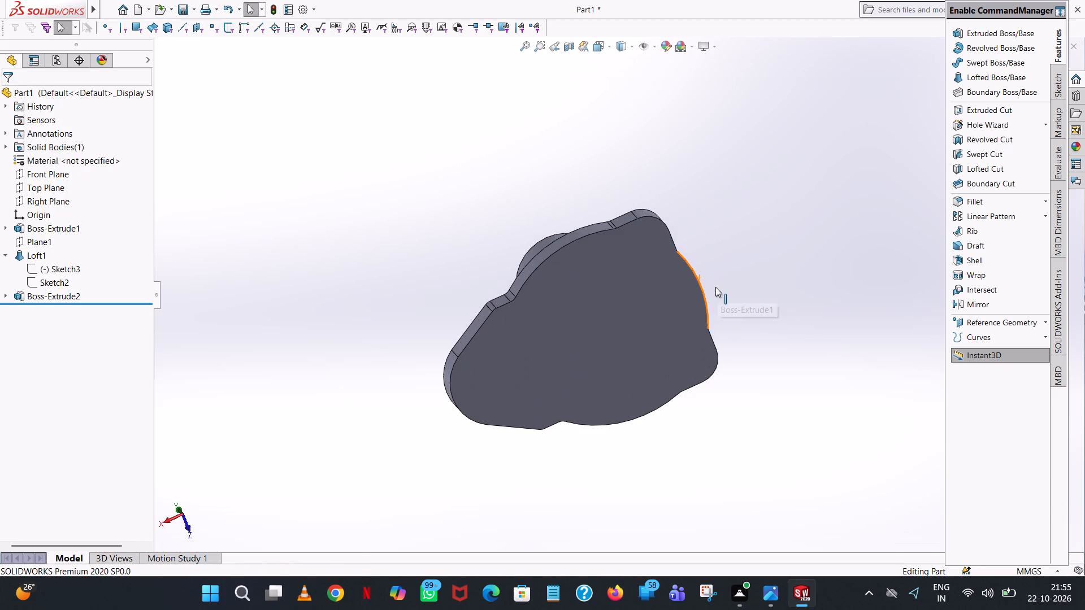
middle_drag(651, 304, 769, 569)
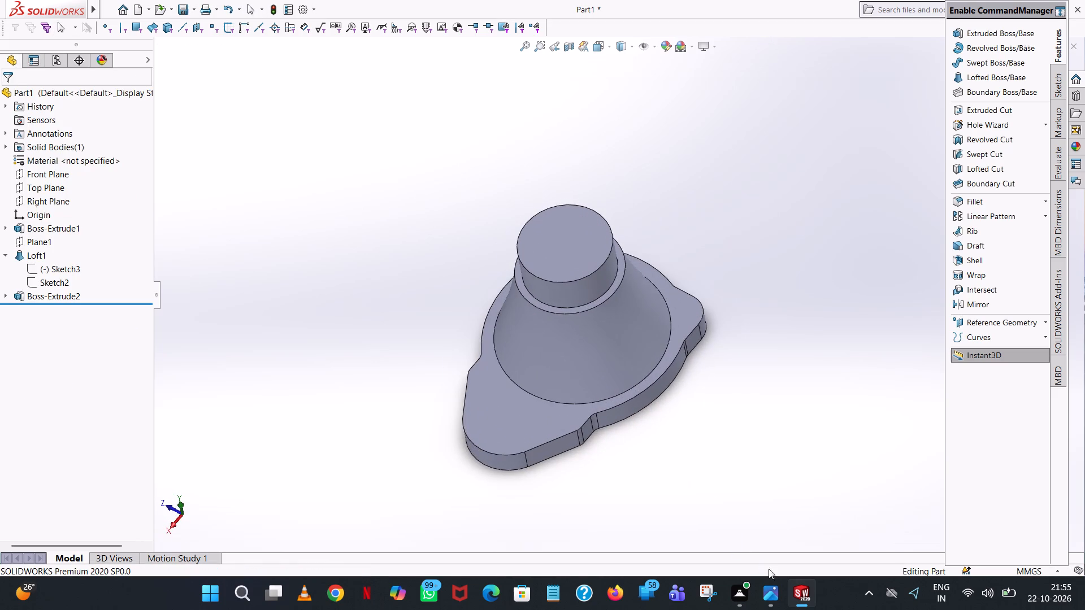
scroll(770, 562, down, 1)
middle_drag(769, 569, 768, 569)
click(1010, 110)
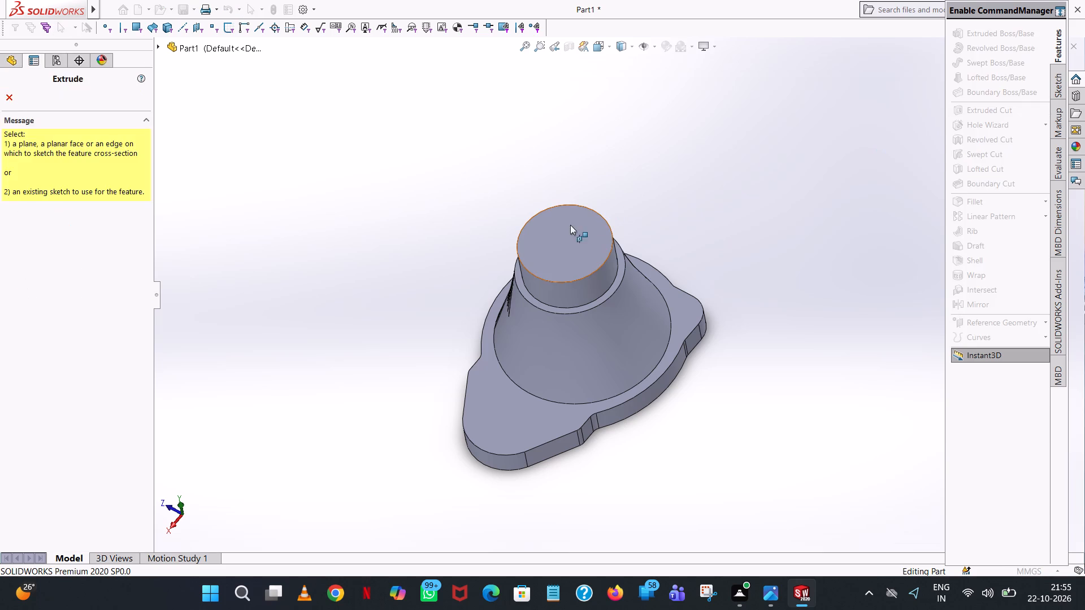
click(570, 225)
click(1023, 67)
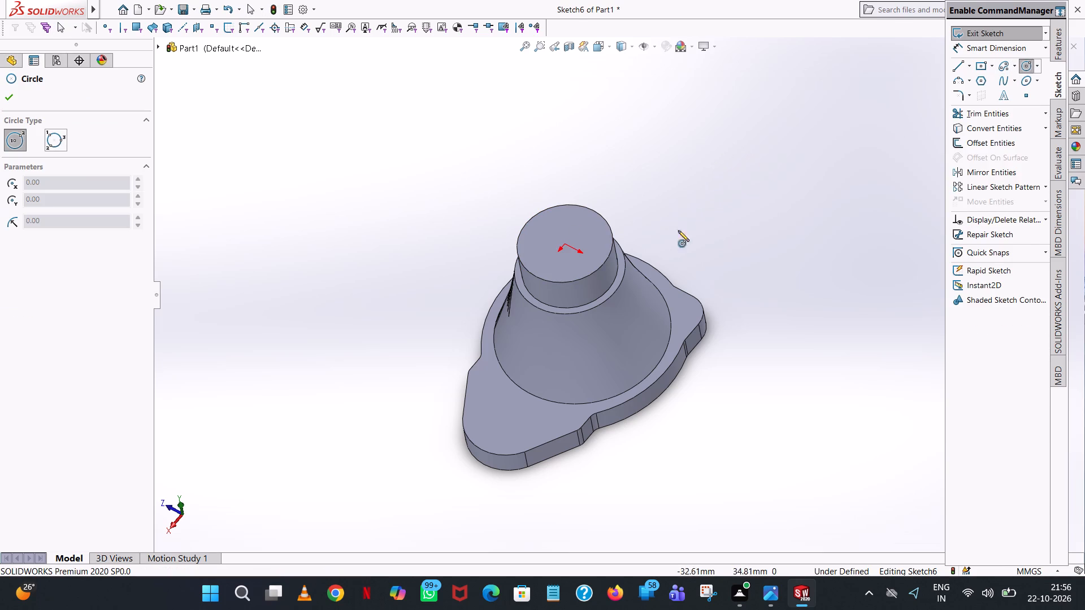
click(565, 243)
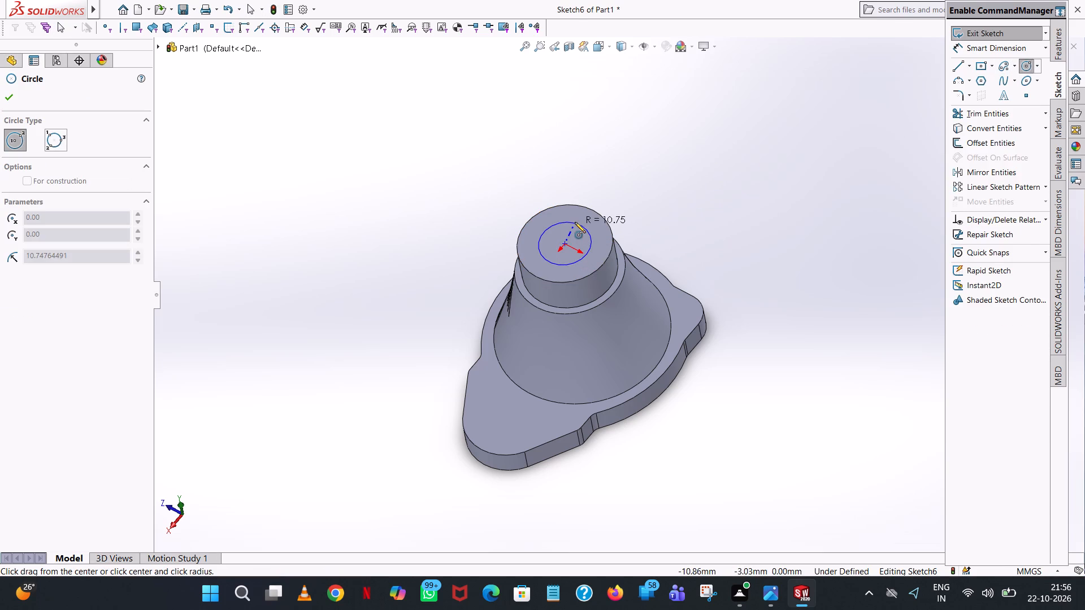
click(575, 222)
text(34)
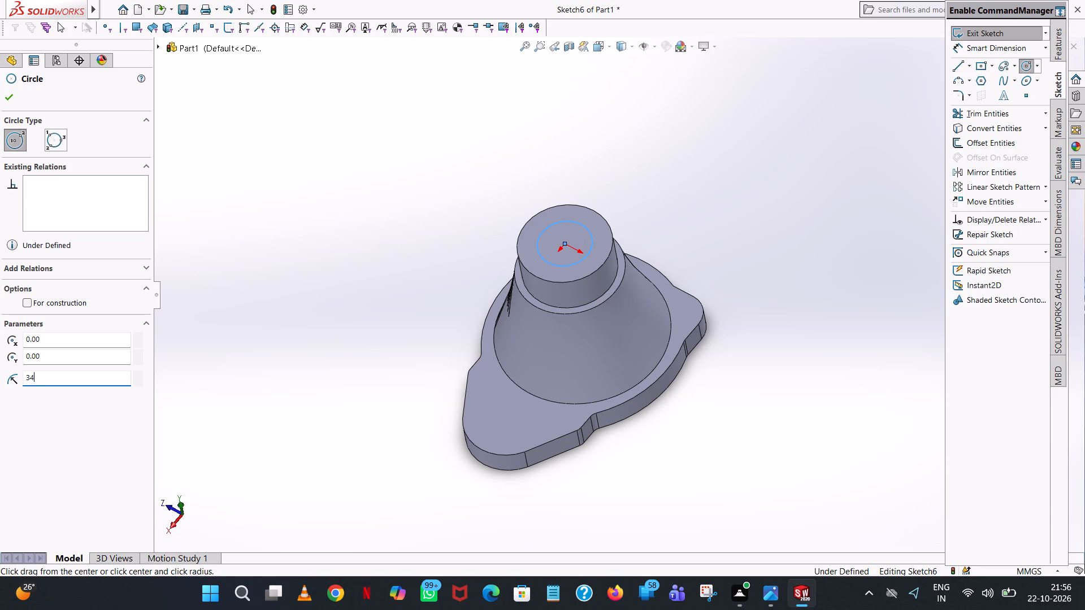
text(/2)
key(Return)
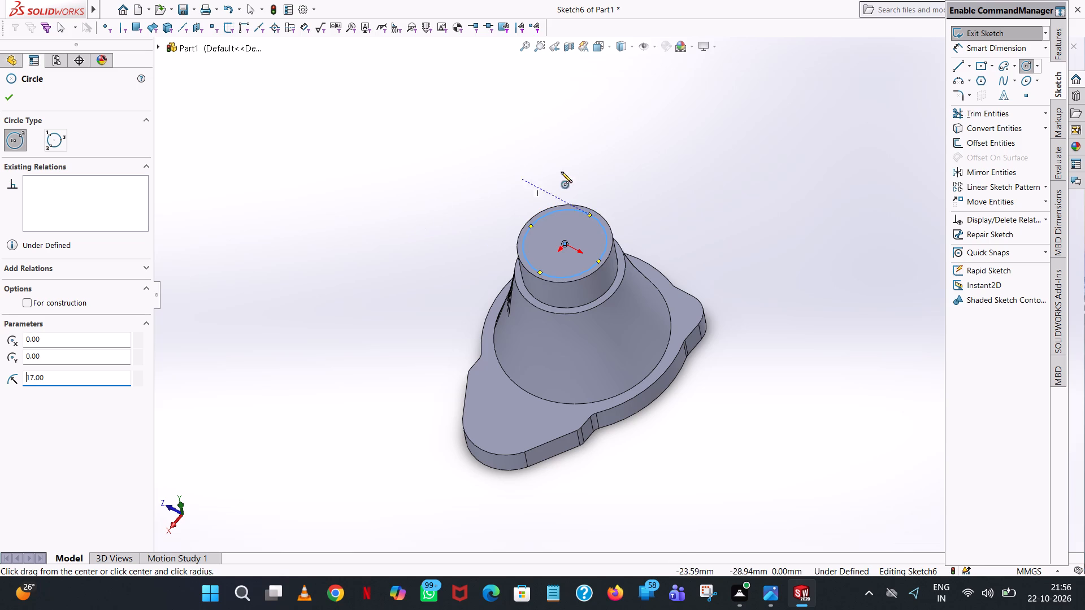
Set the radius of the cut sketch's circle to 16 mm and finish the circle.
double_click(71, 381)
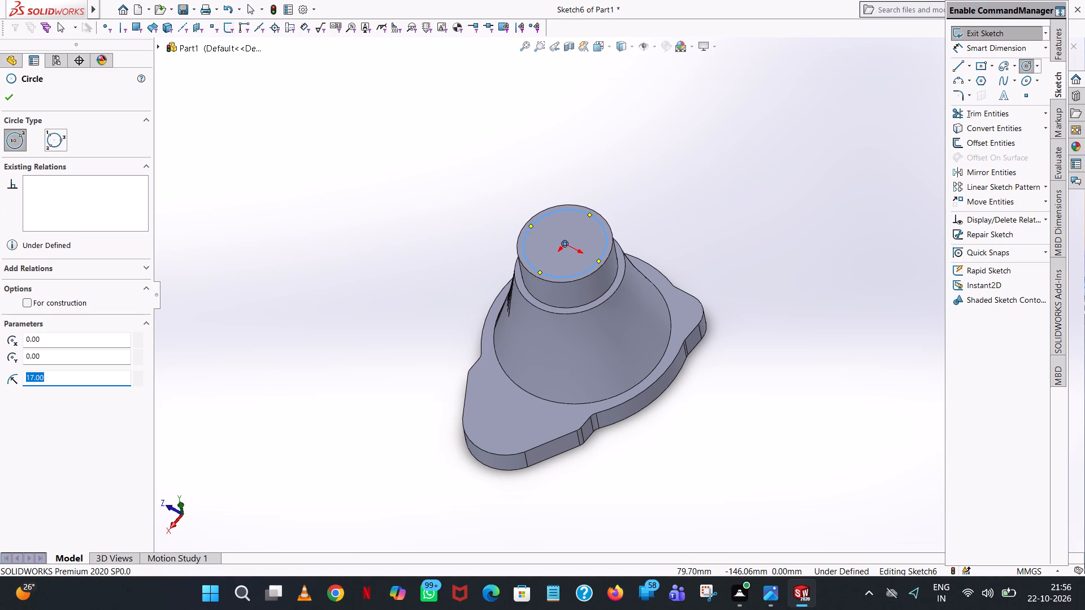
text(16)
key(Return)
click(11, 100)
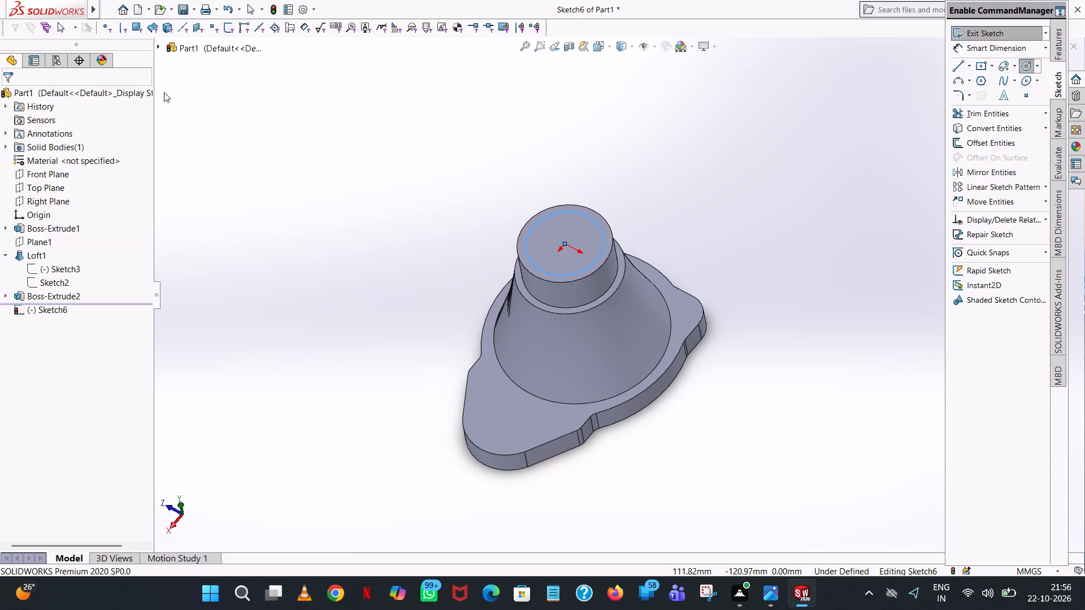
Dimension the cut sketch's circle on the top boss face with a 32 mm diameter.
click(776, 115)
middle_drag(567, 171, 583, 232)
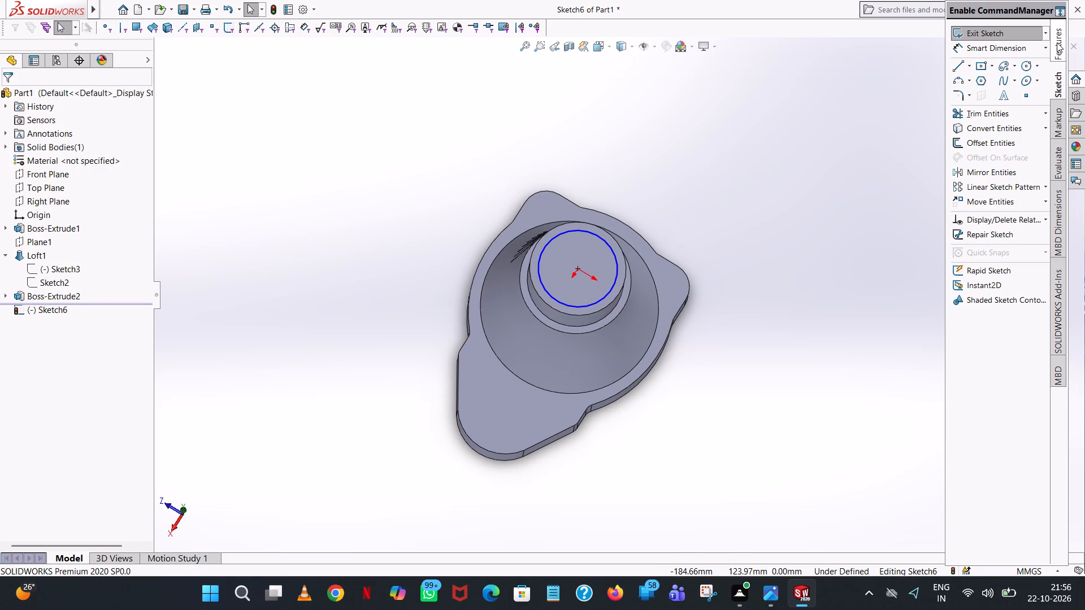
click(1019, 53)
click(609, 288)
click(721, 111)
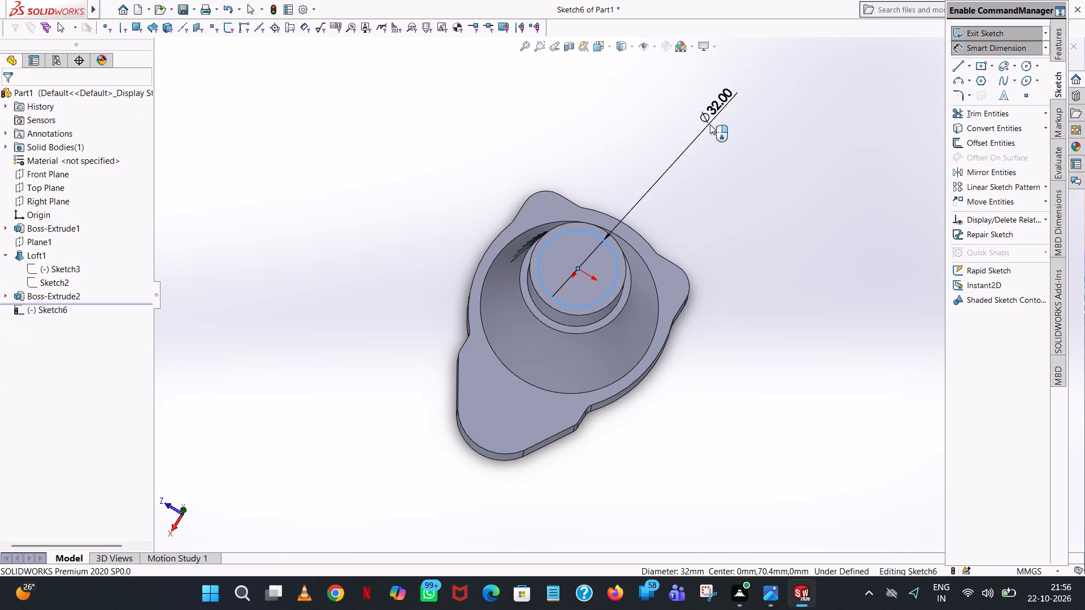
click(671, 98)
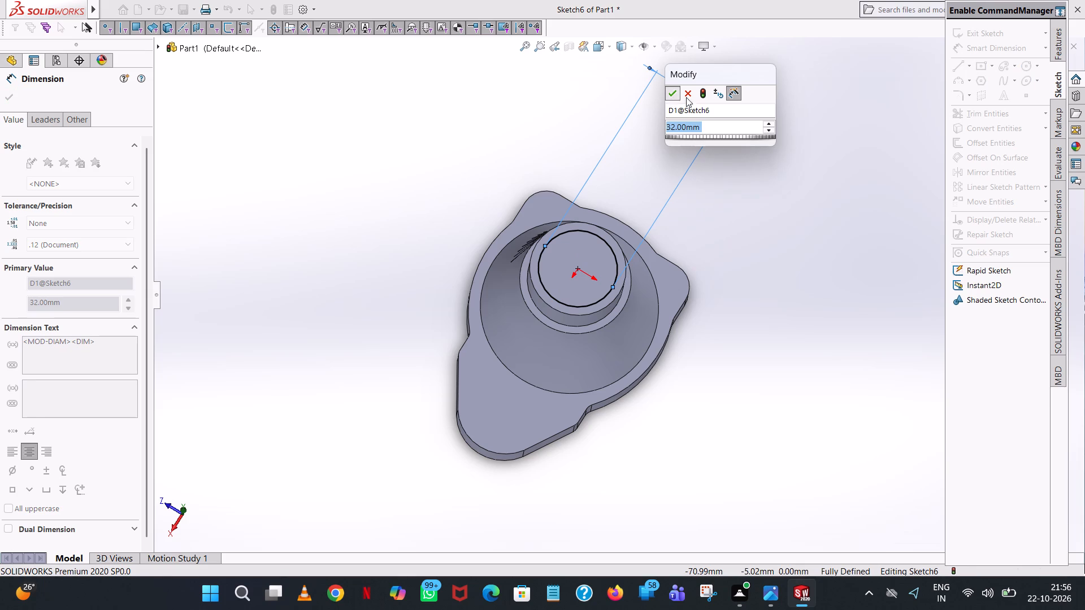
click(814, 145)
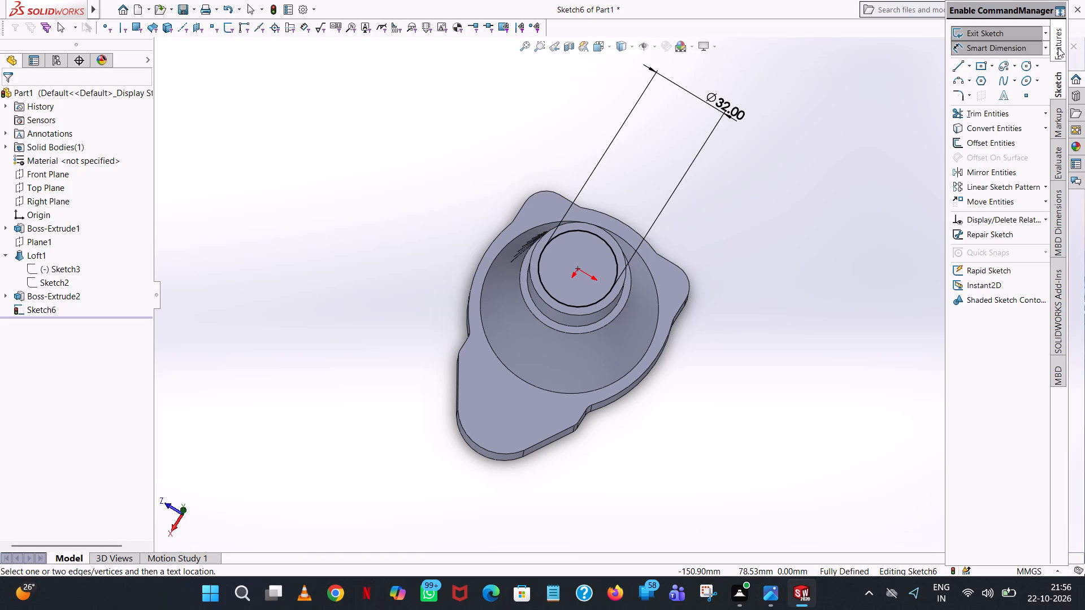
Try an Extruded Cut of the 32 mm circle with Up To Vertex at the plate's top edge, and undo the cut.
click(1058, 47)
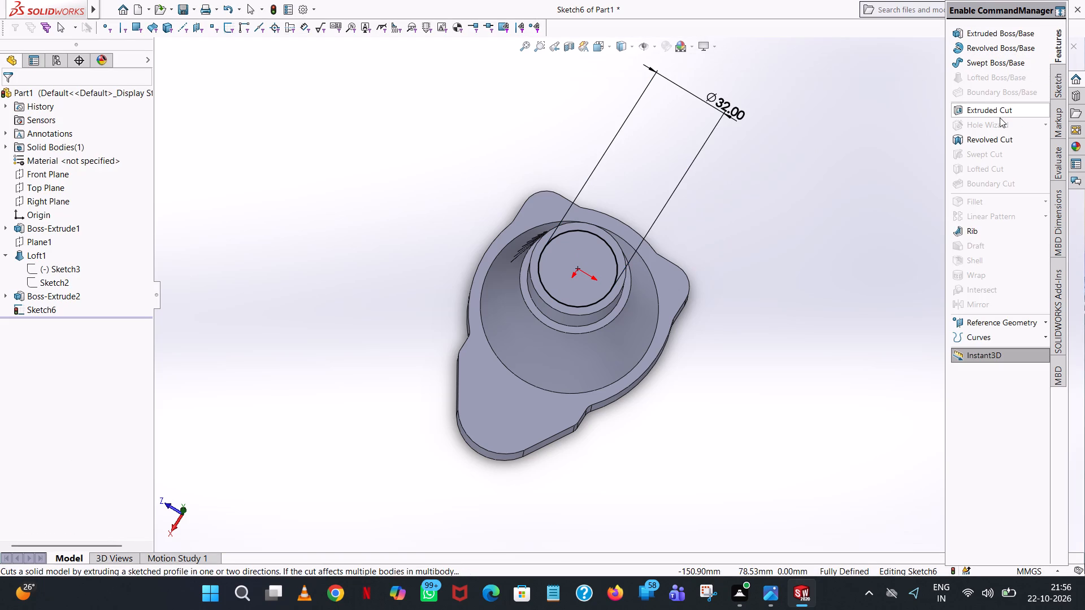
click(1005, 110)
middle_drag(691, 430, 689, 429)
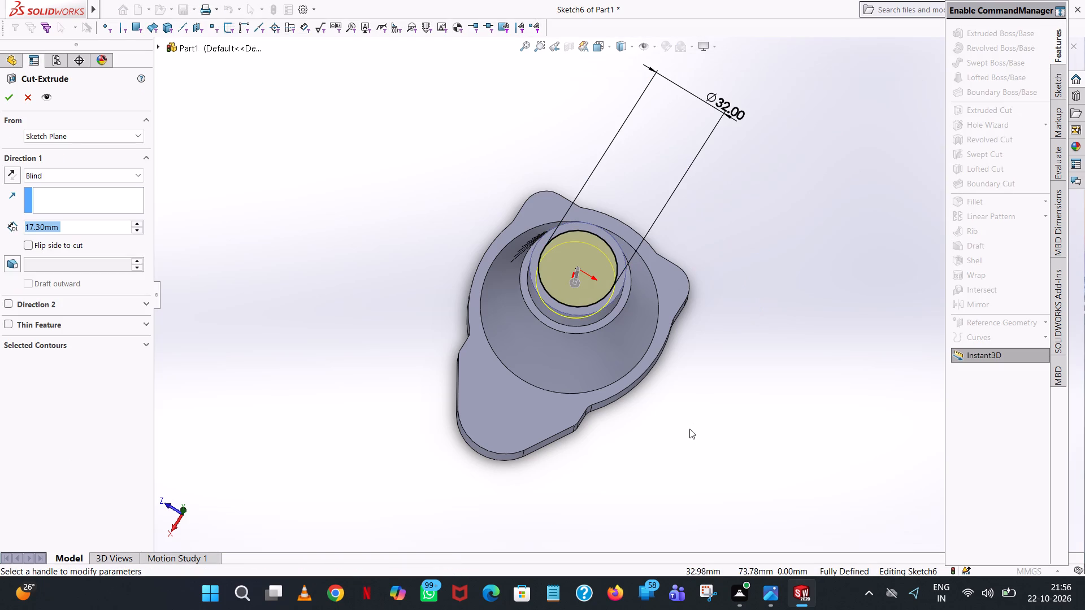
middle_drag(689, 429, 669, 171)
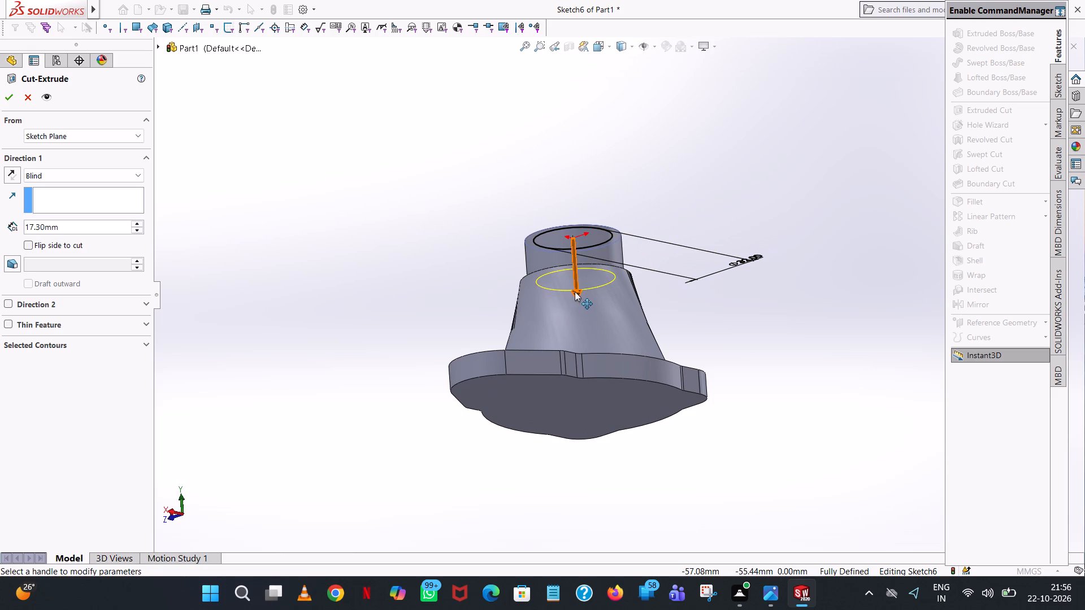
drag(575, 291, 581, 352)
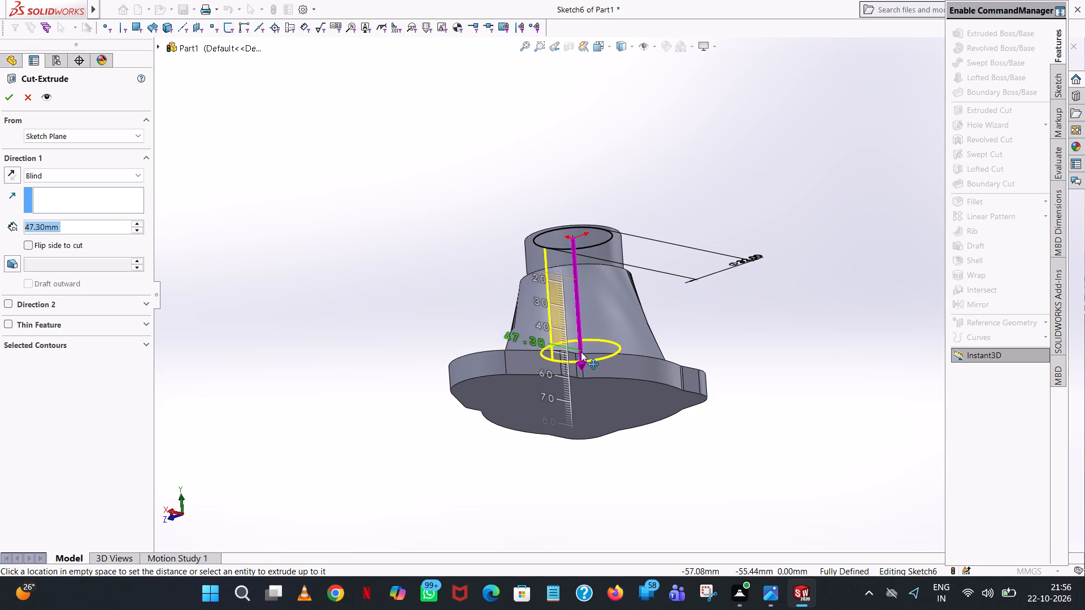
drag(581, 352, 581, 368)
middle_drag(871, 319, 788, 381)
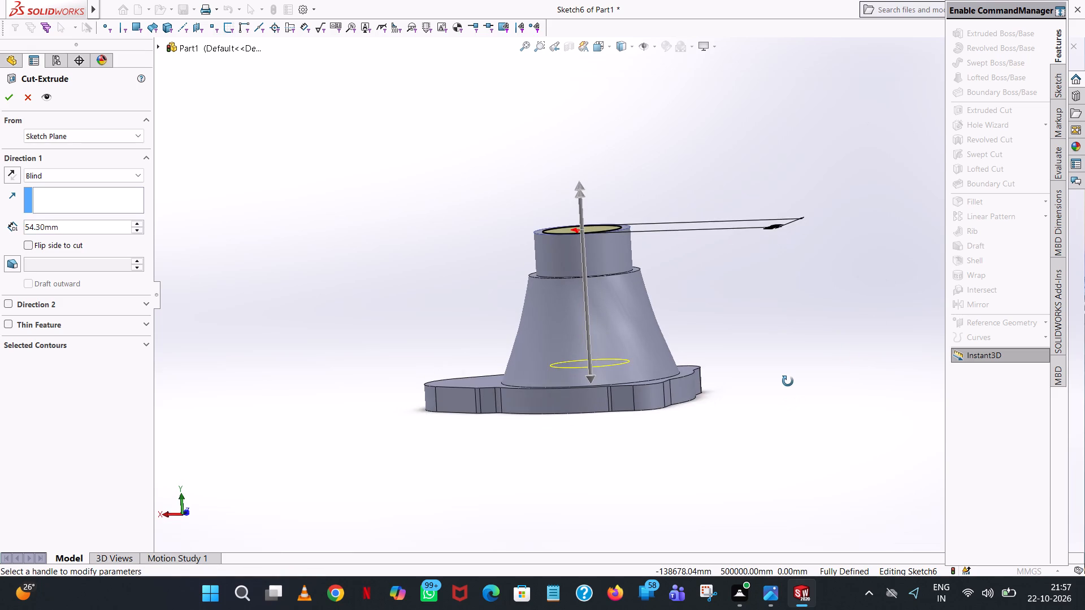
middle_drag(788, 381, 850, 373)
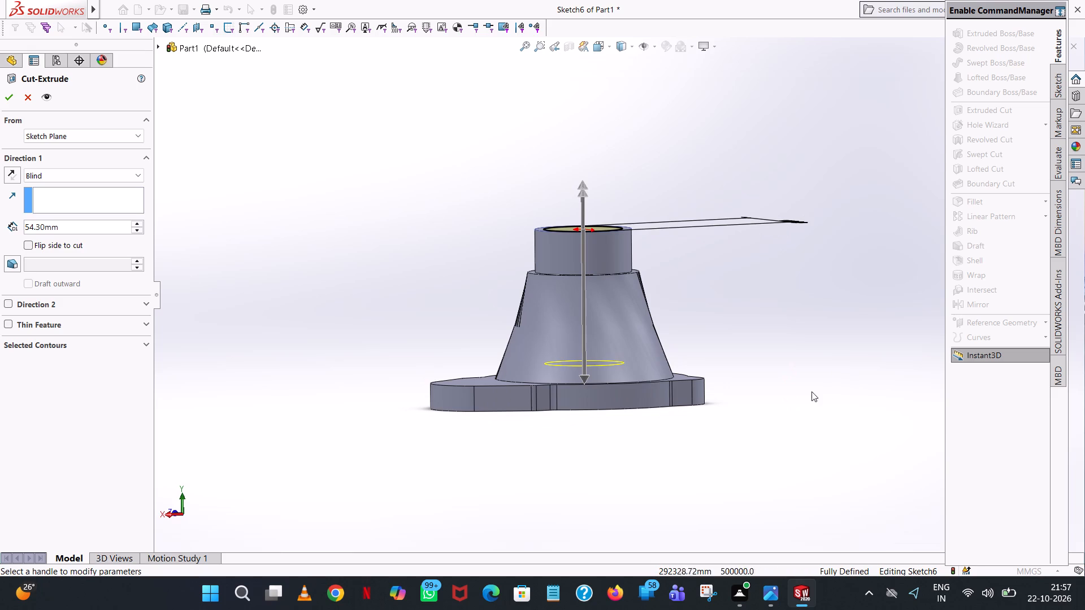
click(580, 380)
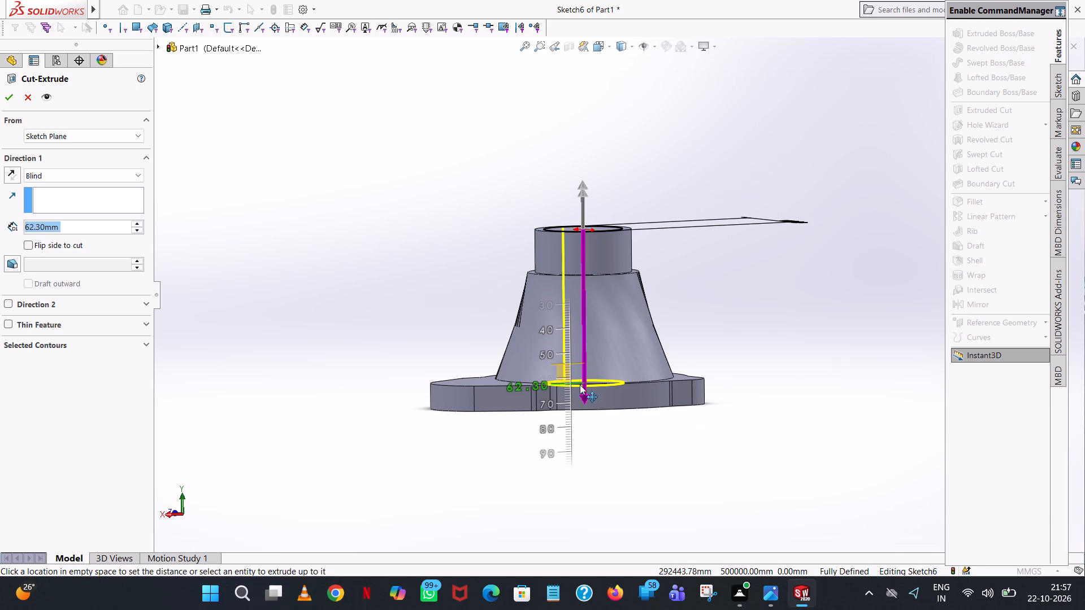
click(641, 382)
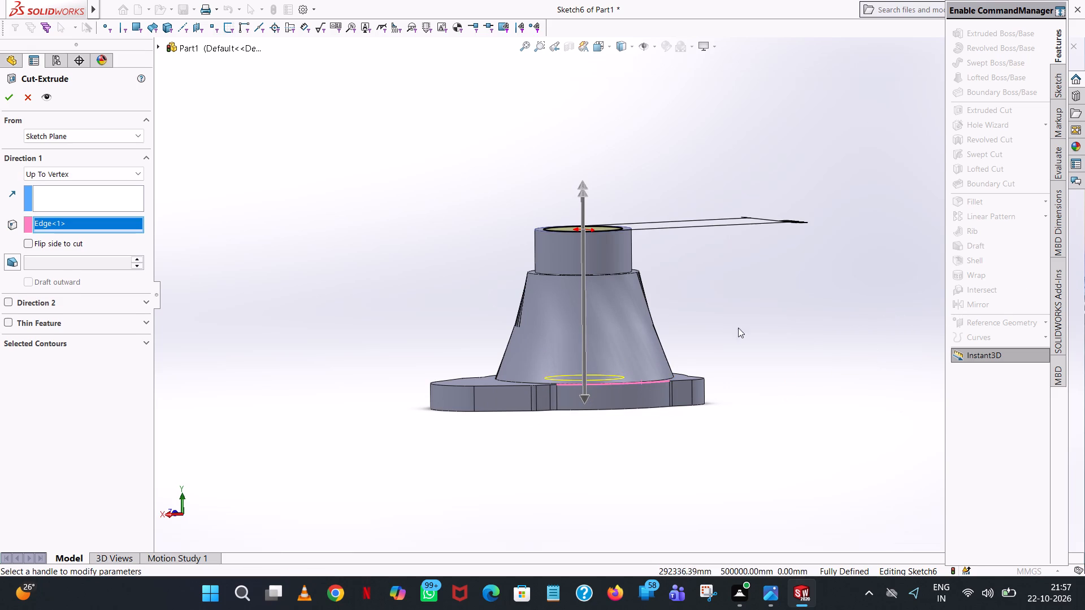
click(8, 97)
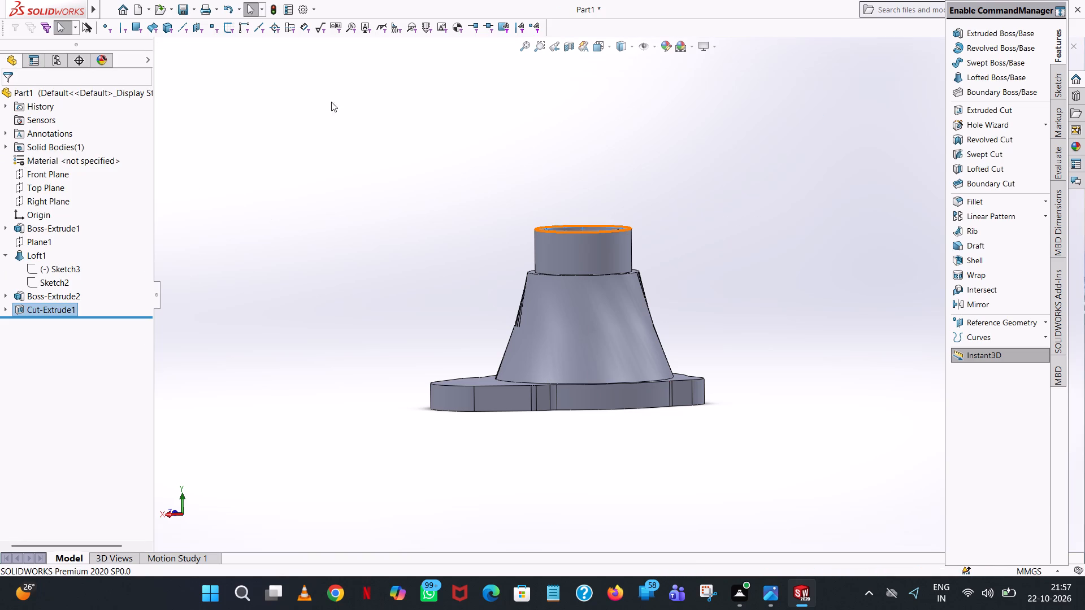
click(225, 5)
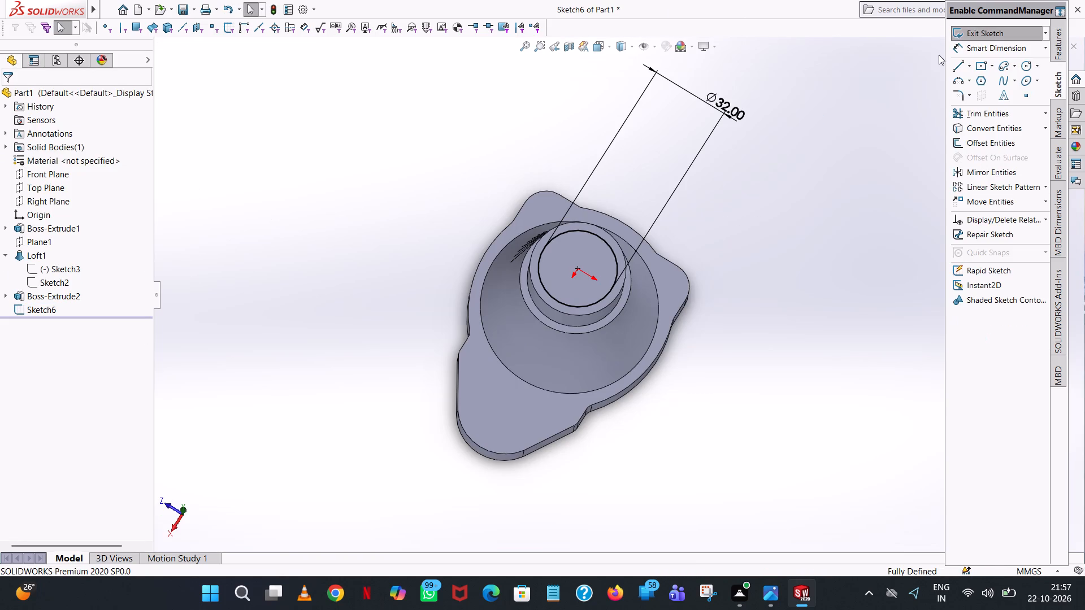
Cut the 32 mm circle down through the boss, loft and plate with a Blind Extruded Cut 106.30 mm deep.
click(1059, 45)
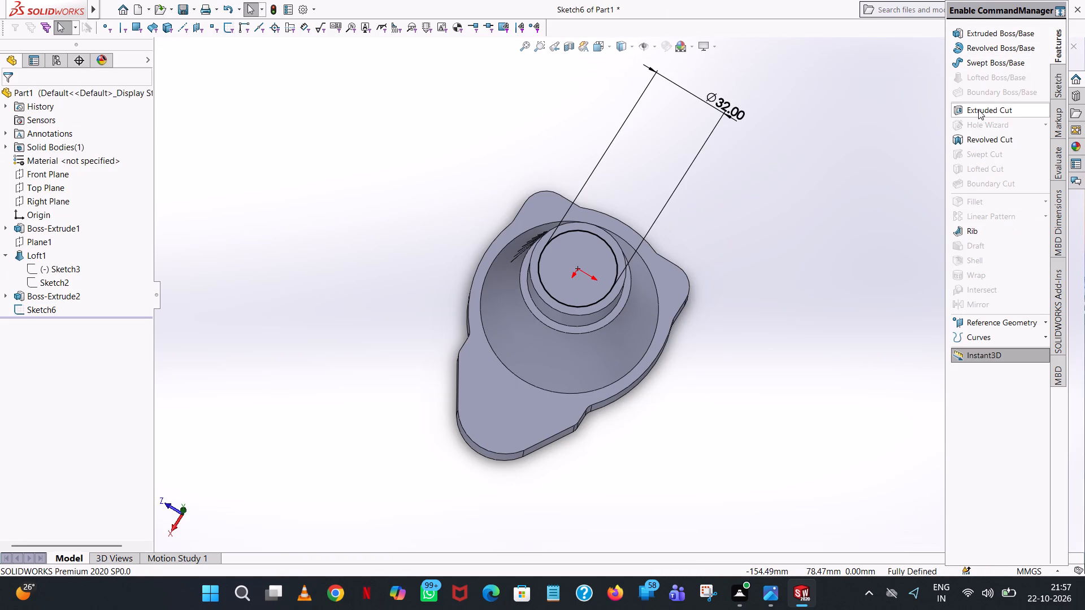
click(978, 110)
middle_drag(750, 342, 661, 42)
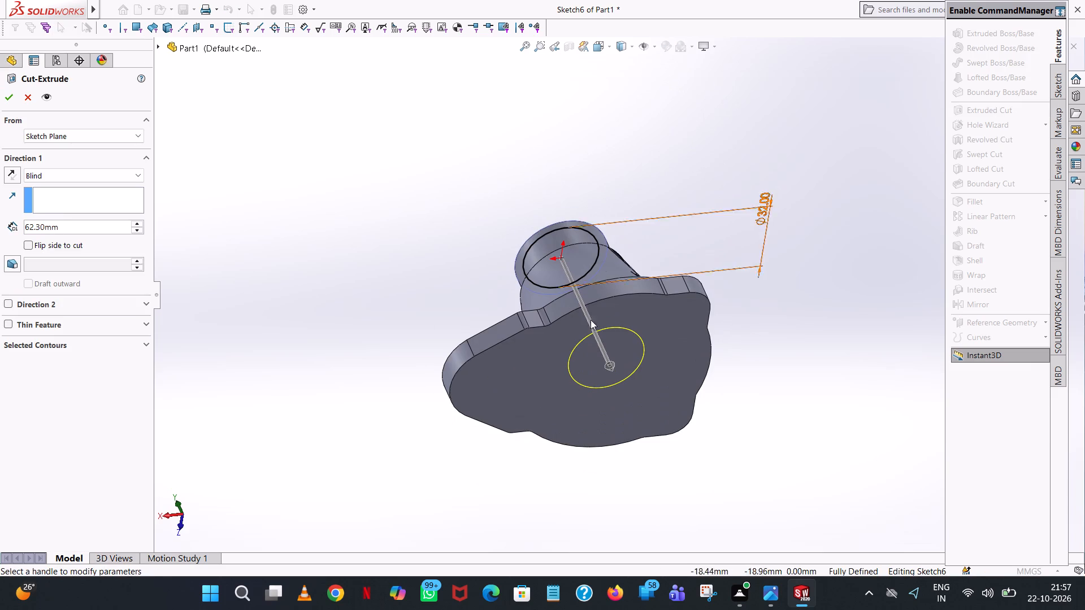
drag(614, 367, 622, 428)
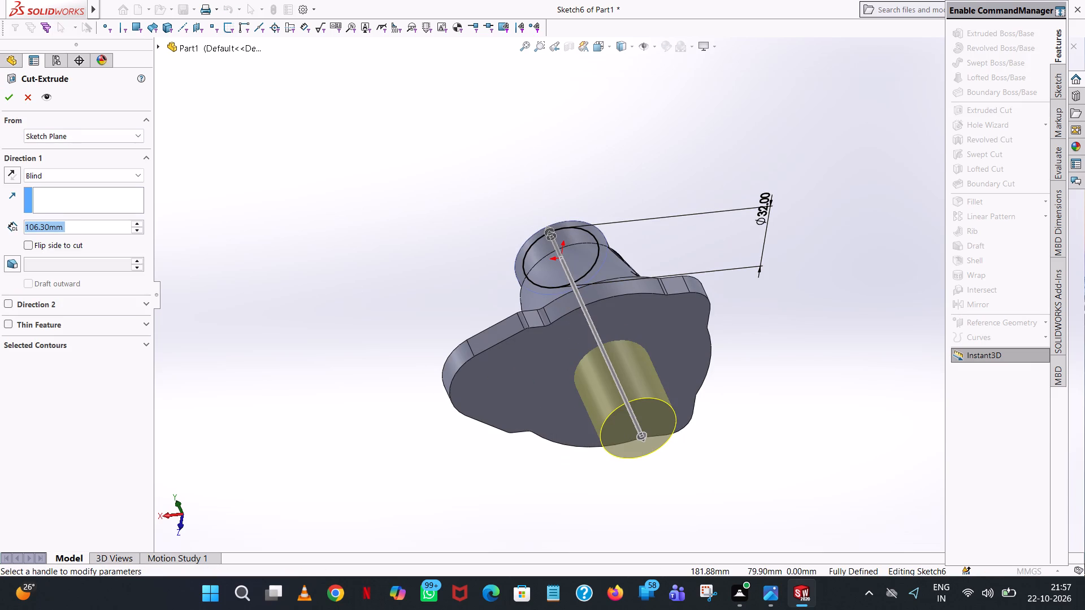
click(10, 89)
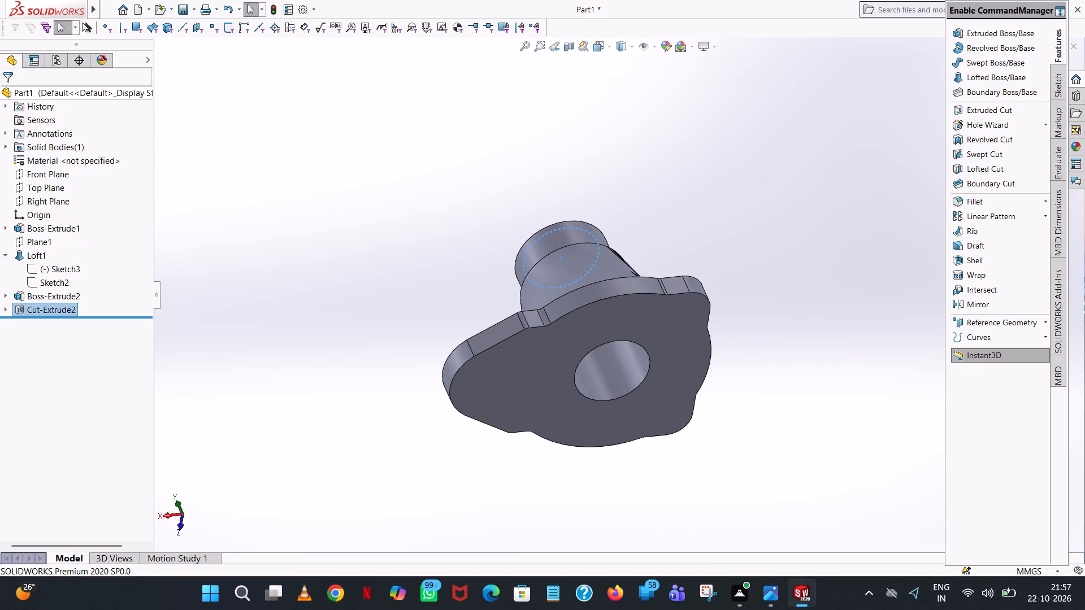
click(722, 242)
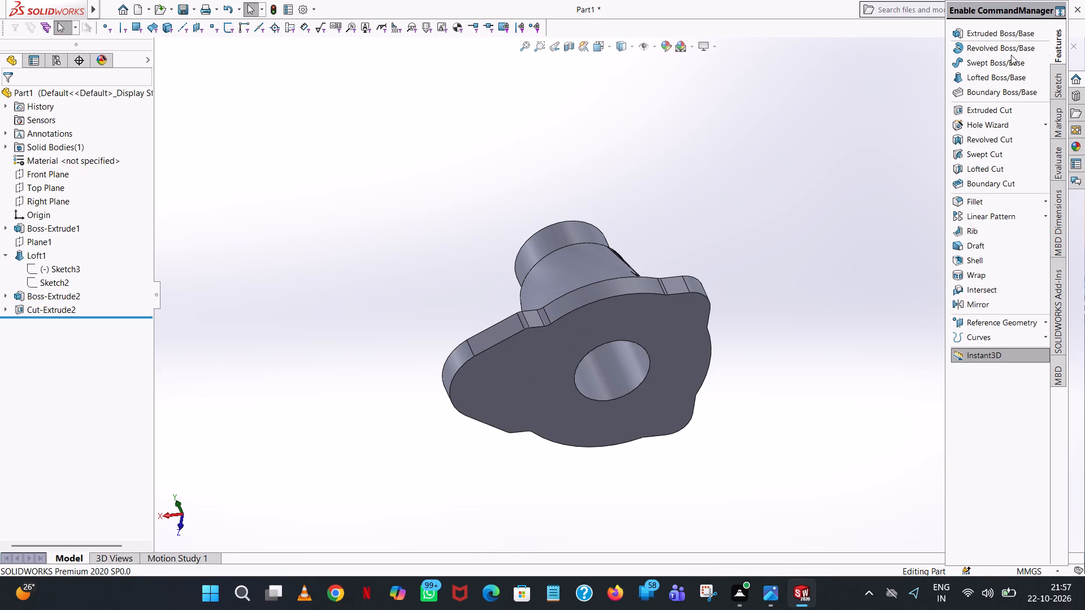
Start an Extruded Boss/Base sketch on the plate's bottom face and draw an origin-centred circle with radius 56/2, i.e. 28 mm.
click(1025, 38)
click(661, 421)
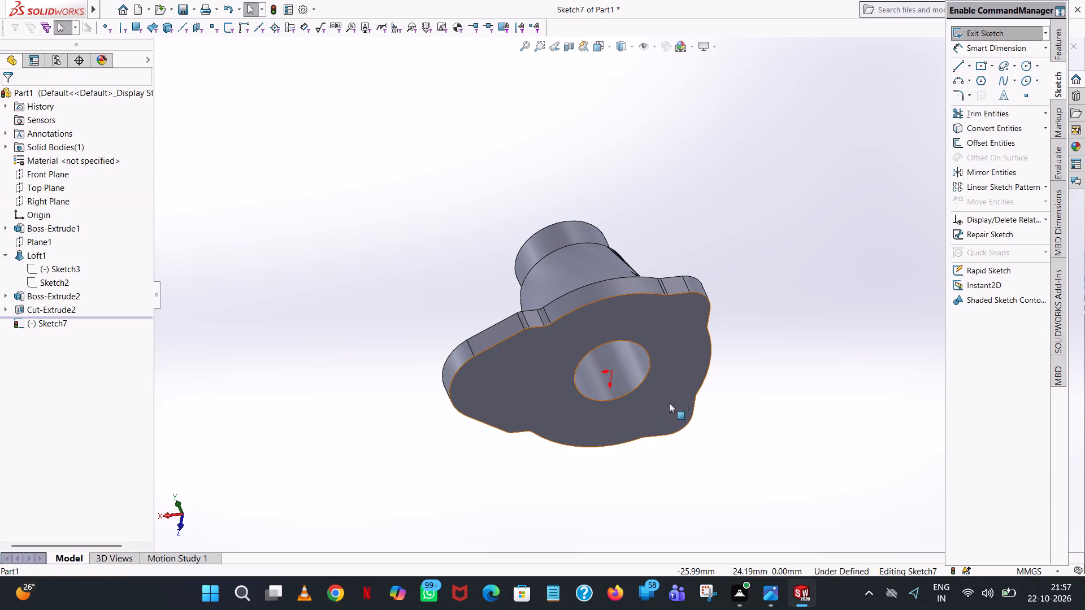
scroll(675, 387, up, 1)
middle_drag(675, 387, 648, 252)
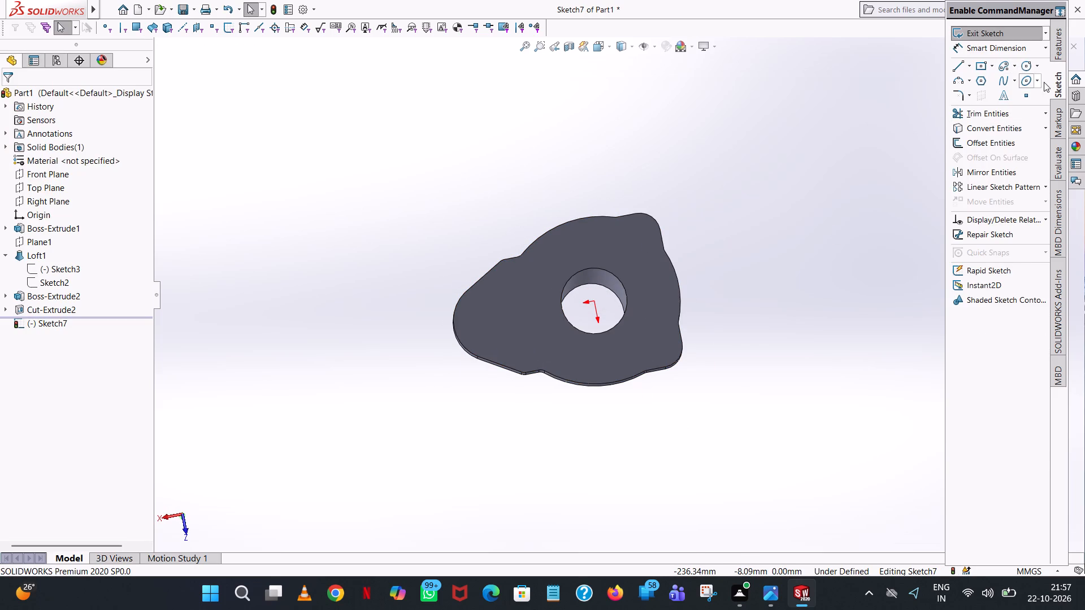
click(1029, 63)
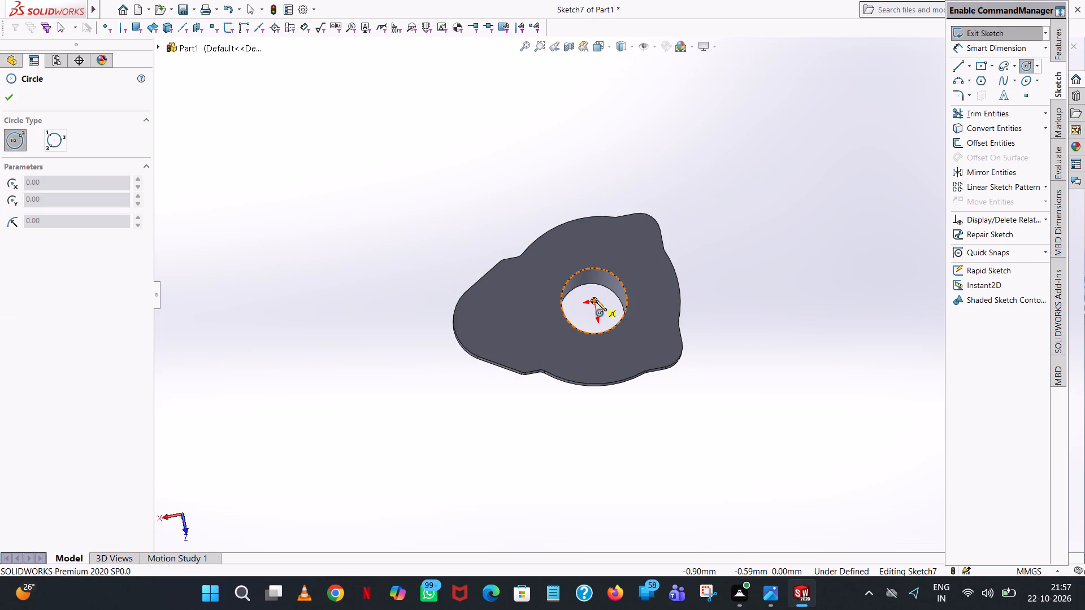
click(596, 300)
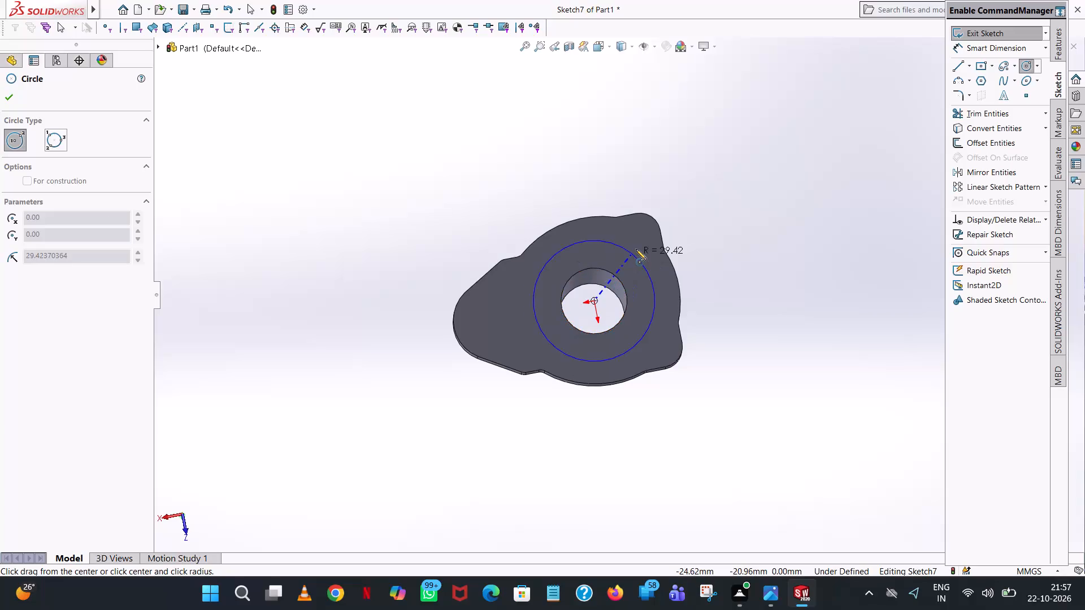
click(636, 249)
text(56/2)
key(Return)
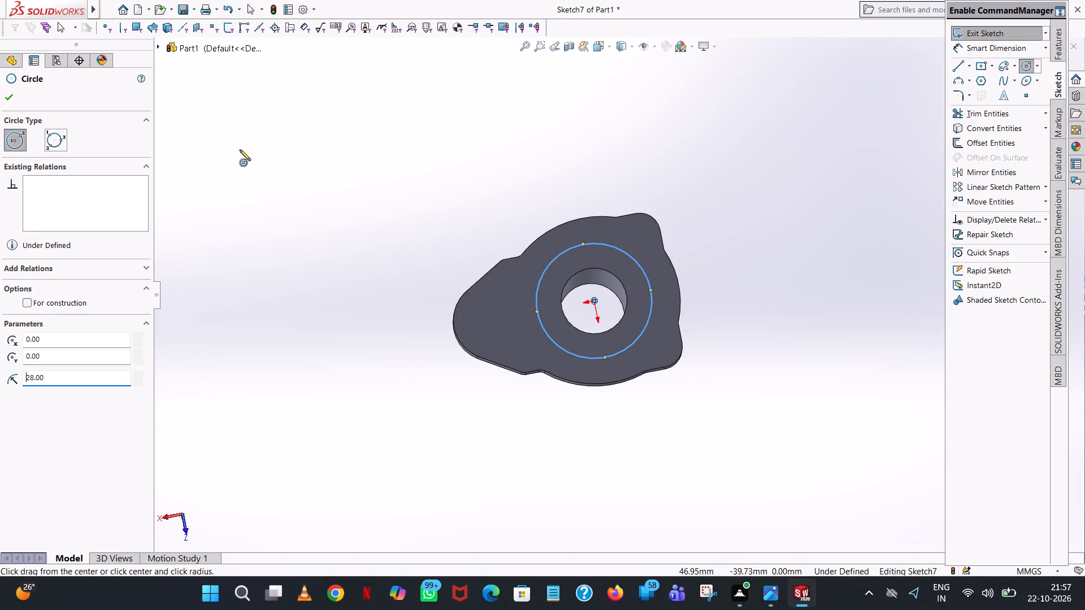
click(9, 105)
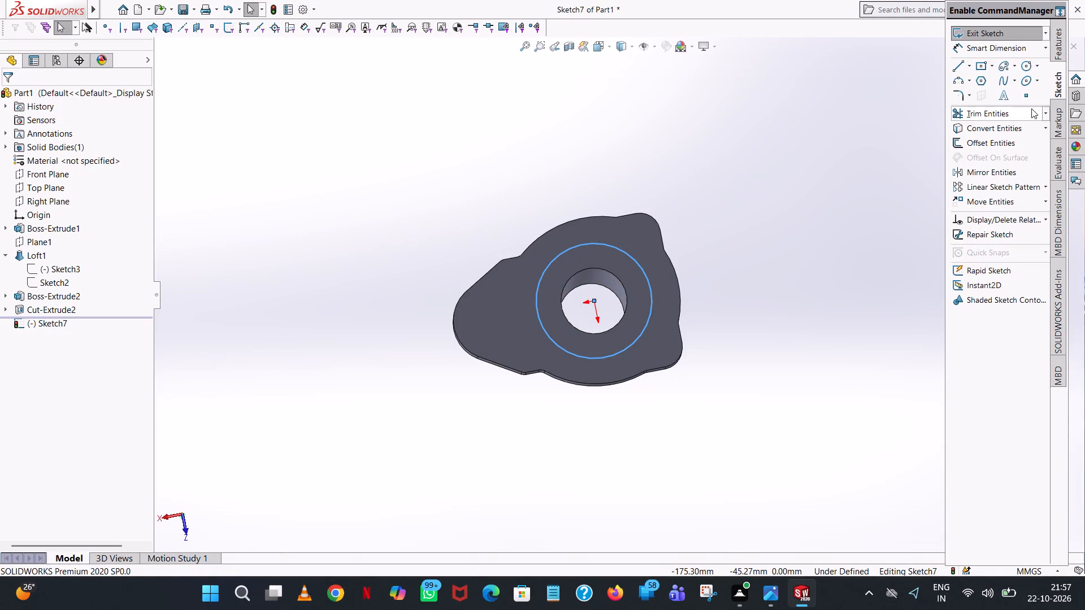
Dimension the circle on the plate's bottom face with a 56 mm diameter.
click(1025, 51)
click(641, 265)
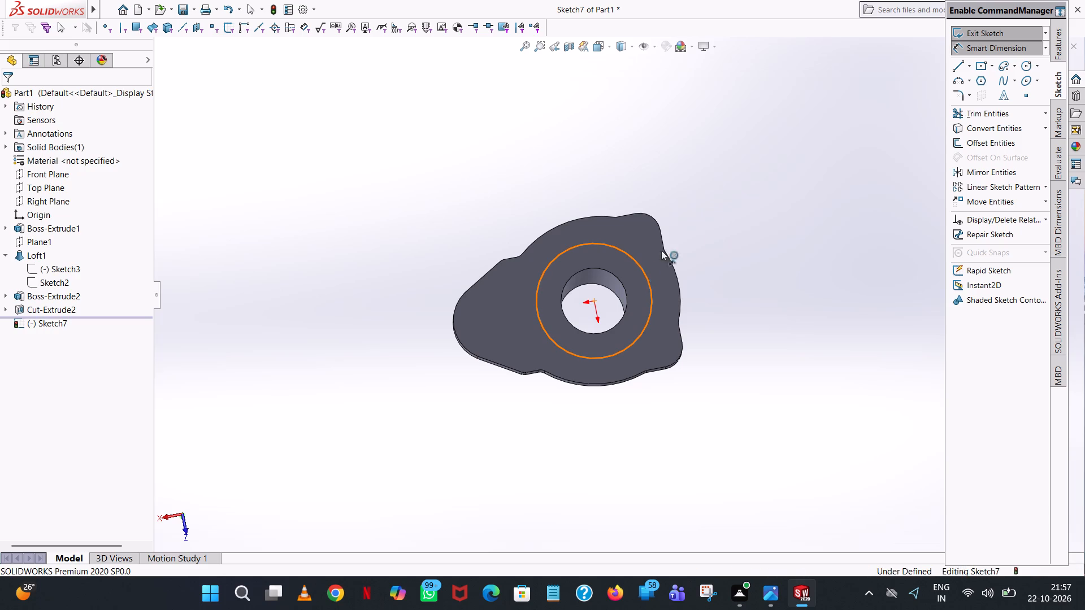
click(714, 193)
click(664, 177)
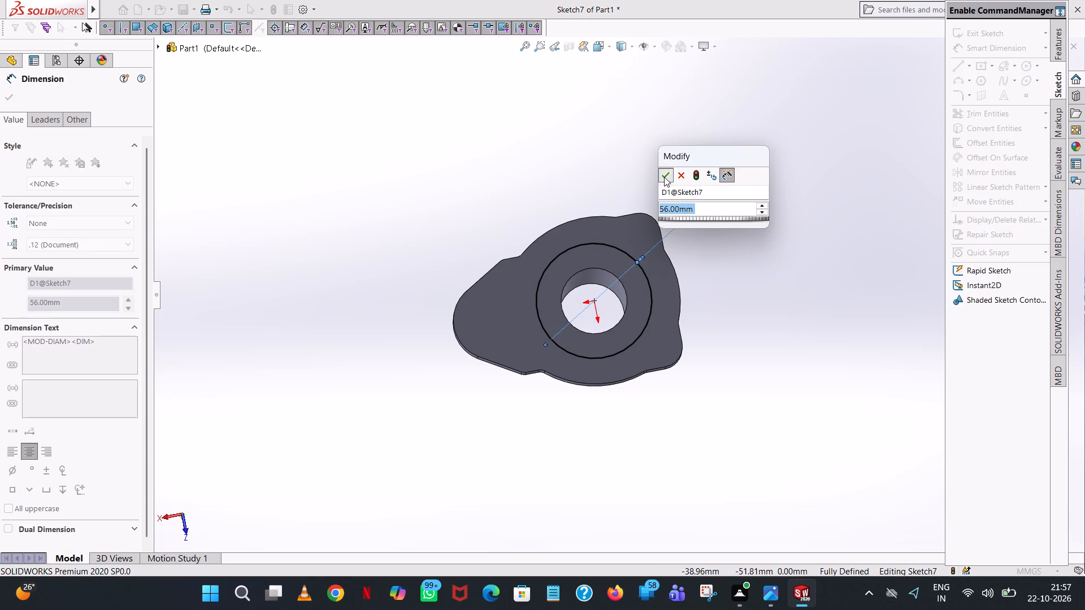
click(601, 181)
Cut the 56 mm circle 10.25 mm deep into the plate's underside with a Blind Extruded Cut.
scroll(604, 181, up, 1)
middle_drag(604, 182, 633, 370)
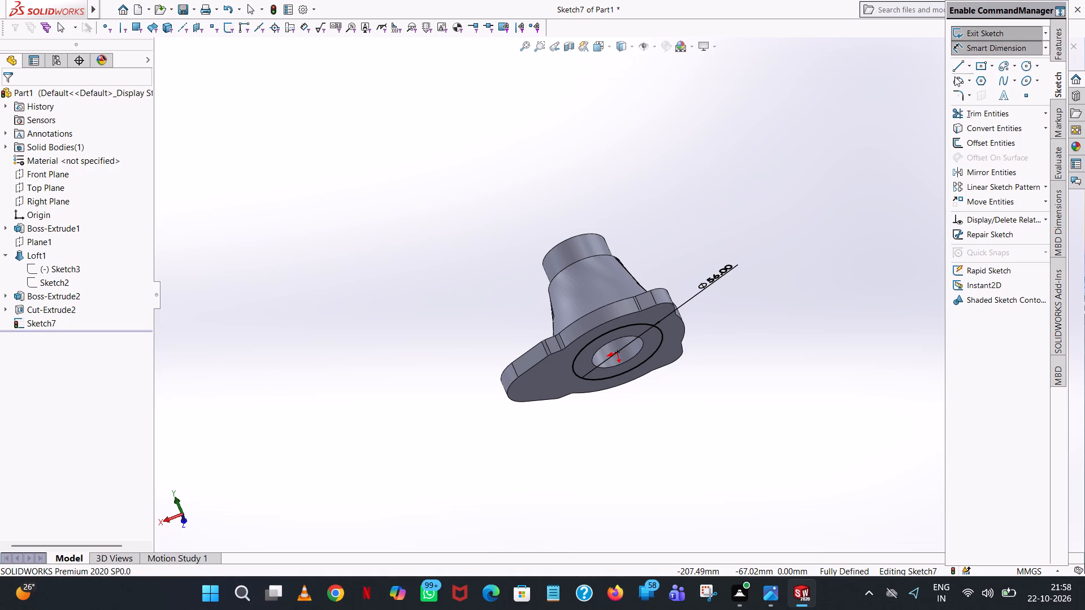
scroll(848, 148, up, 1)
middle_drag(863, 188, 870, 198)
click(1061, 45)
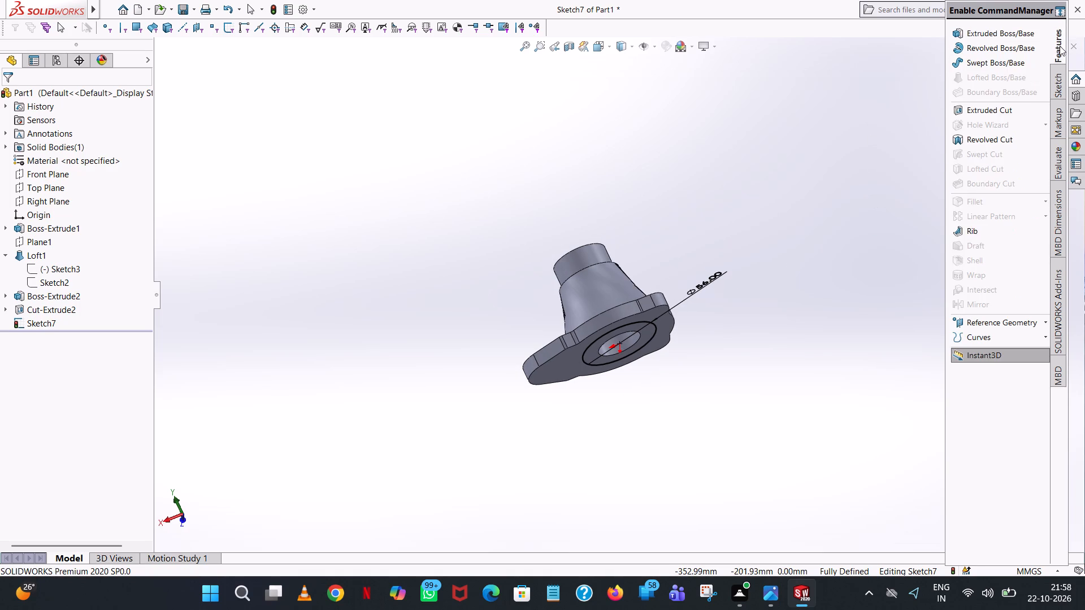
click(975, 113)
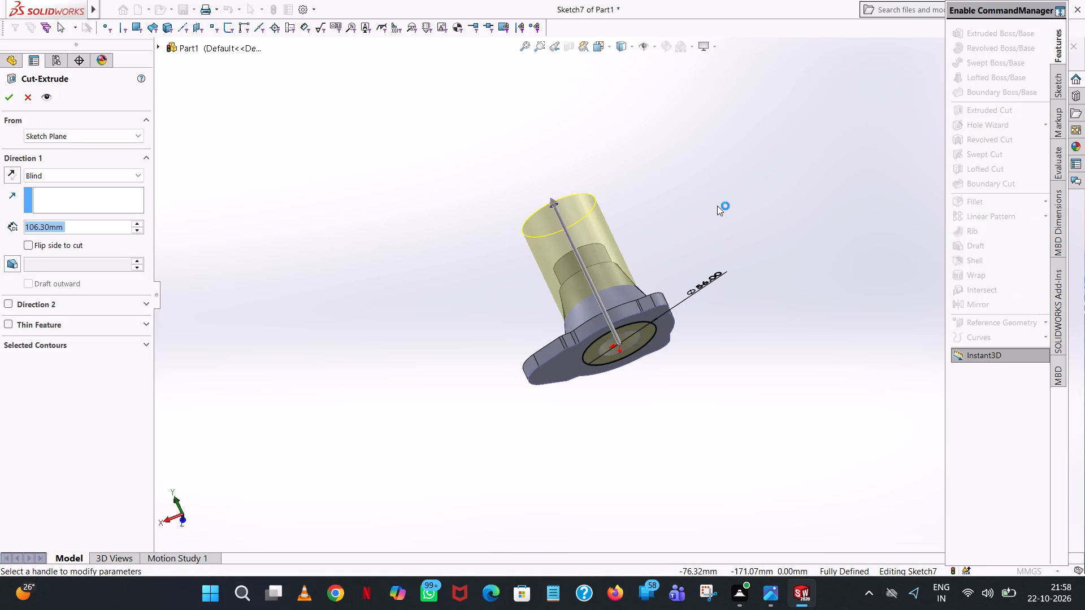
middle_drag(717, 210, 732, 272)
double_click(81, 226)
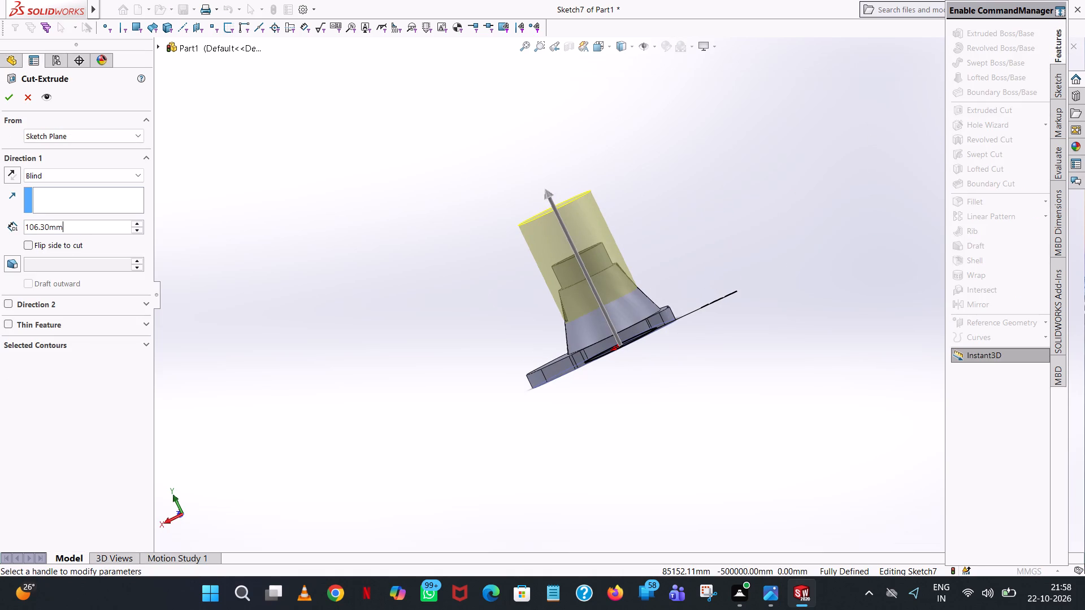
text(10.25)
key(Return)
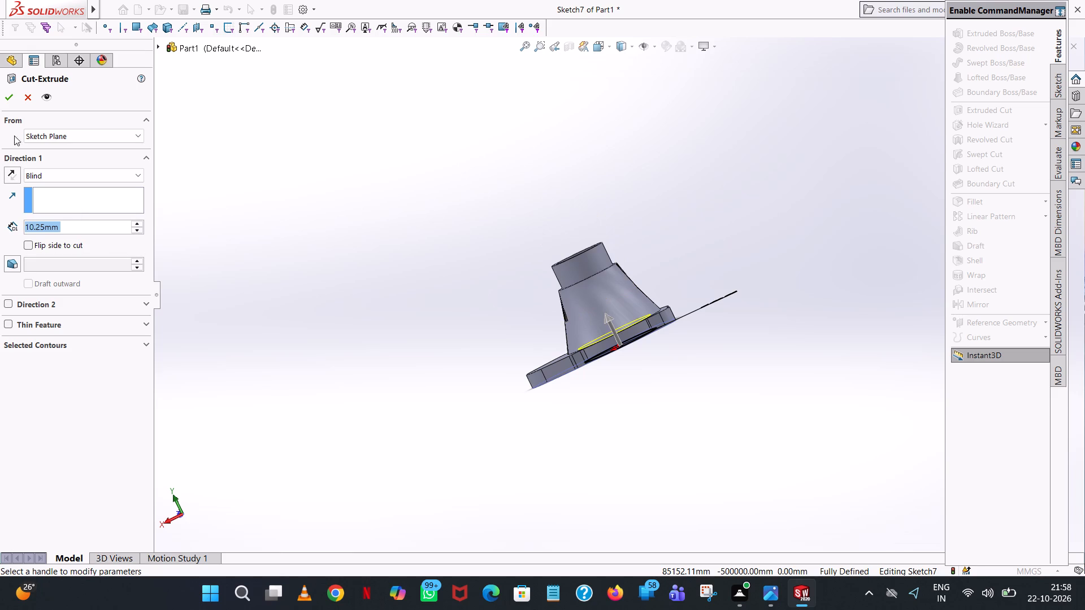
click(13, 104)
click(700, 156)
Examine the recess and through bore from the plate's underside.
scroll(759, 308, up, 2)
middle_drag(758, 308, 728, 267)
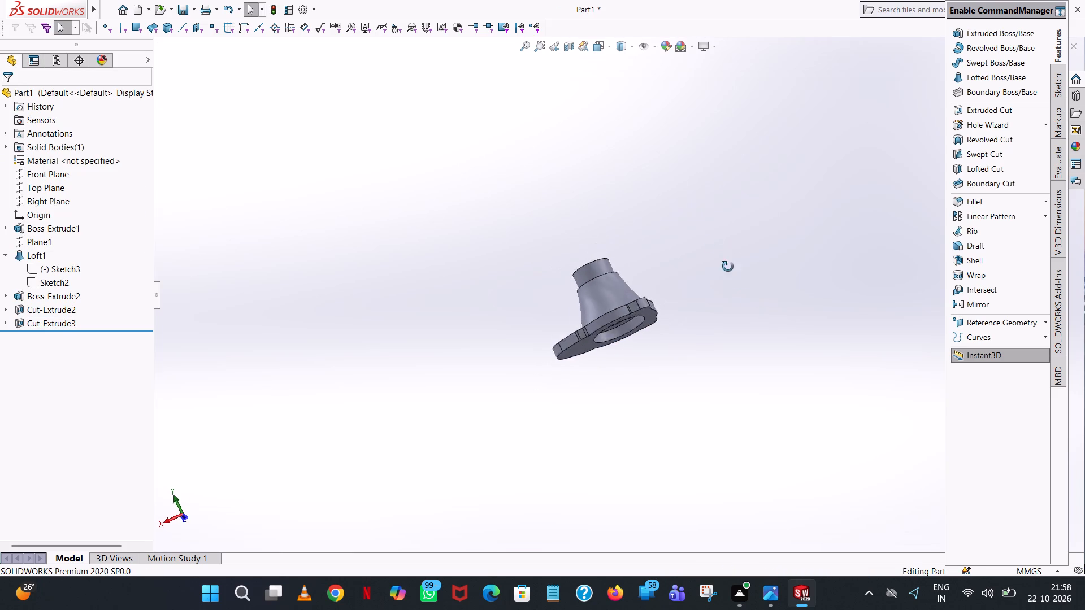
middle_drag(728, 267, 674, 153)
scroll(674, 146, up, 1)
scroll(637, 243, down, 5)
scroll(706, 325, up, 1)
middle_drag(706, 325, 716, 290)
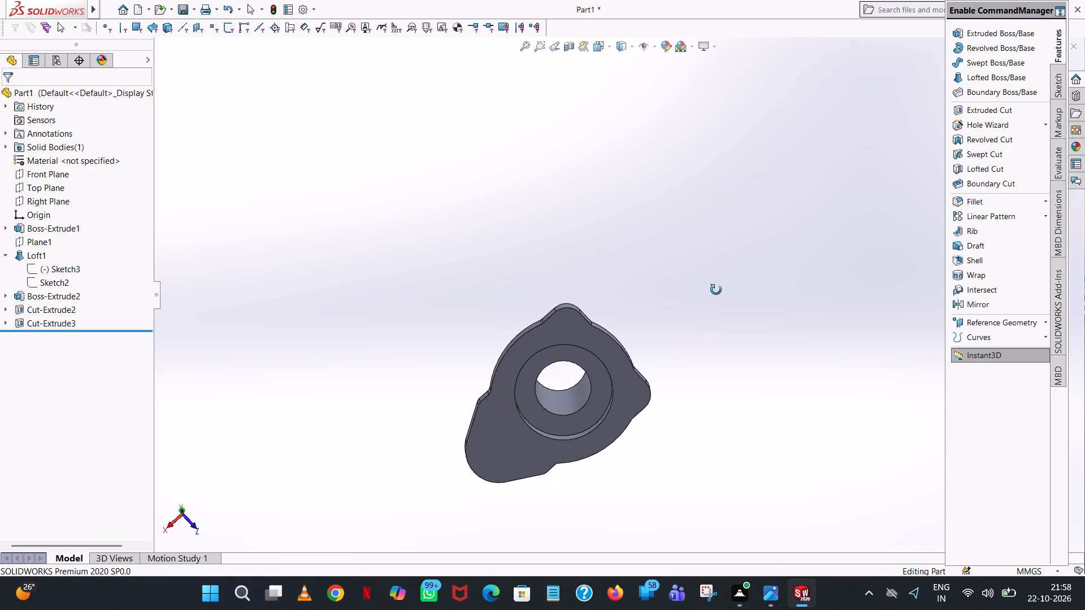
middle_drag(716, 290, 730, 255)
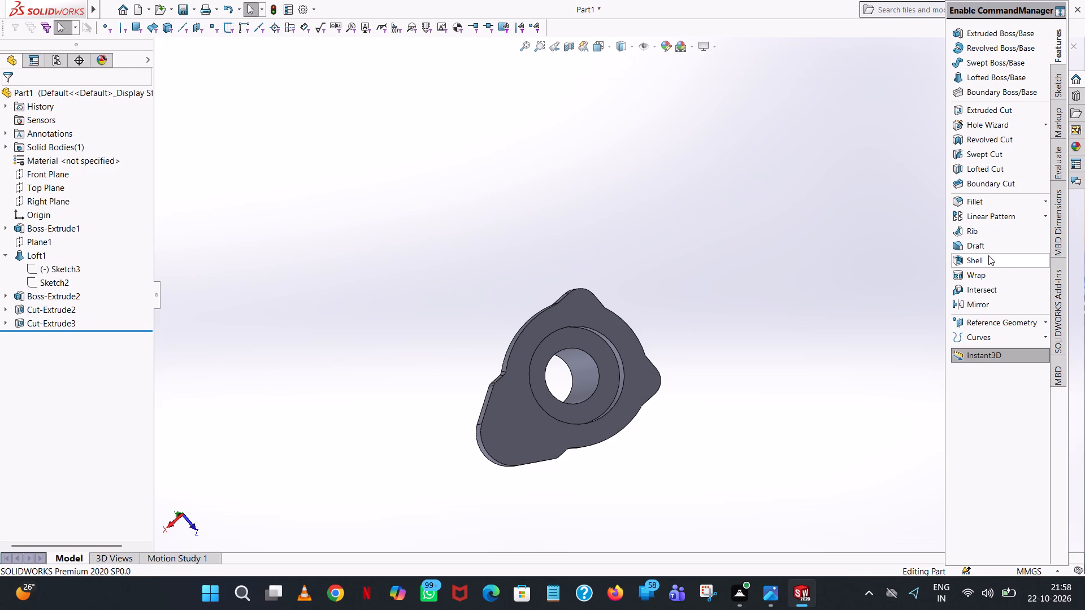
Shell the part to a 5 mm wall thickness, removing the annular floor face of the underside recess.
click(988, 255)
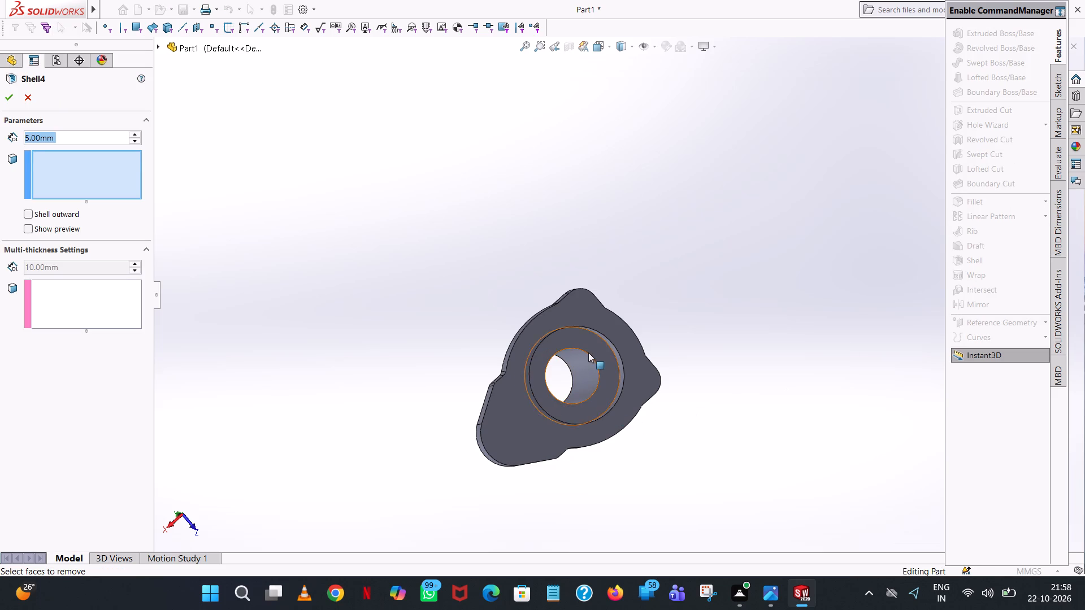
click(588, 352)
middle_drag(711, 273, 792, 402)
scroll(713, 273, up, 1)
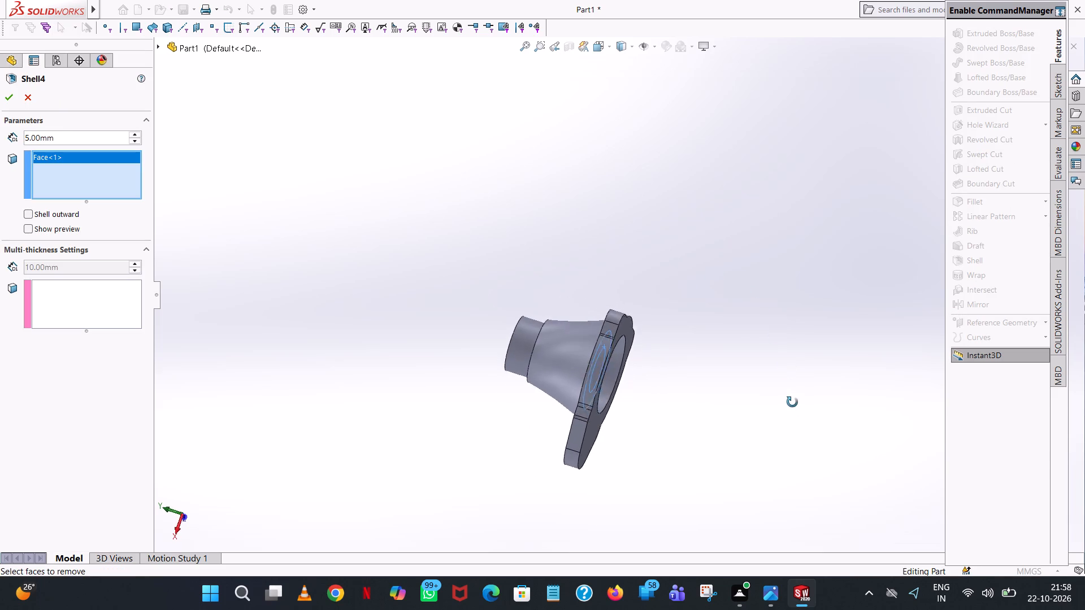
middle_drag(792, 402, 793, 407)
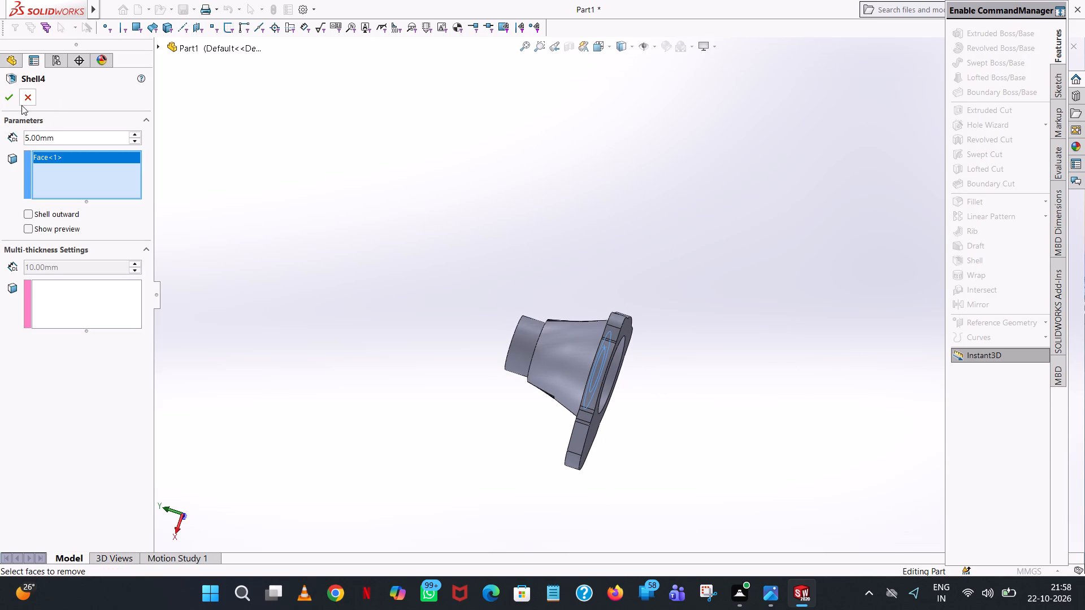
click(12, 102)
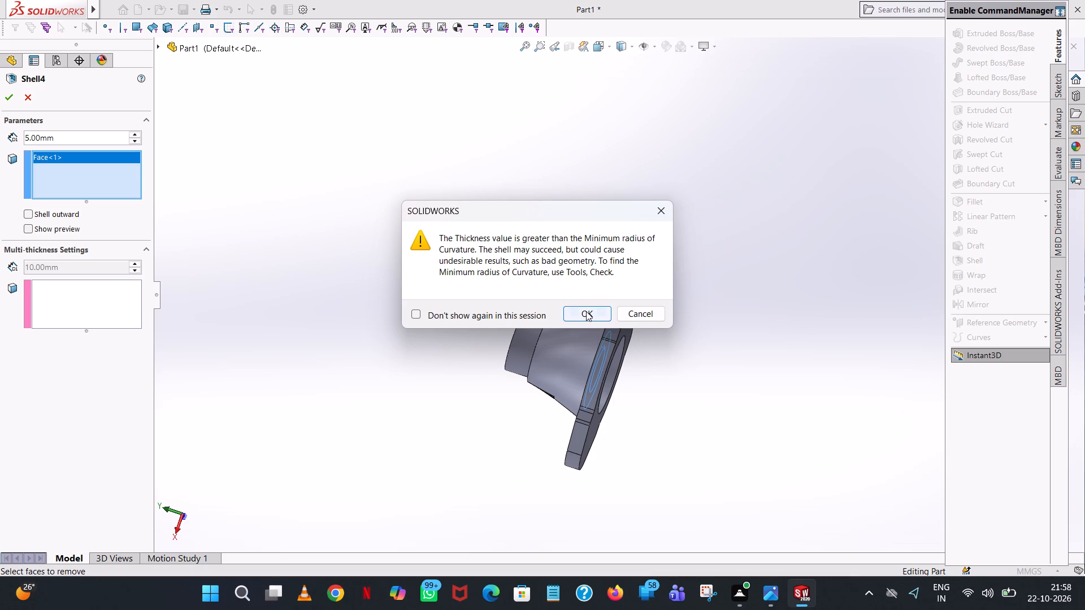
click(586, 311)
Examine the shelled part's interior from the underside and its outer walls from above and the side.
scroll(698, 331, up, 1)
middle_drag(698, 330, 669, 321)
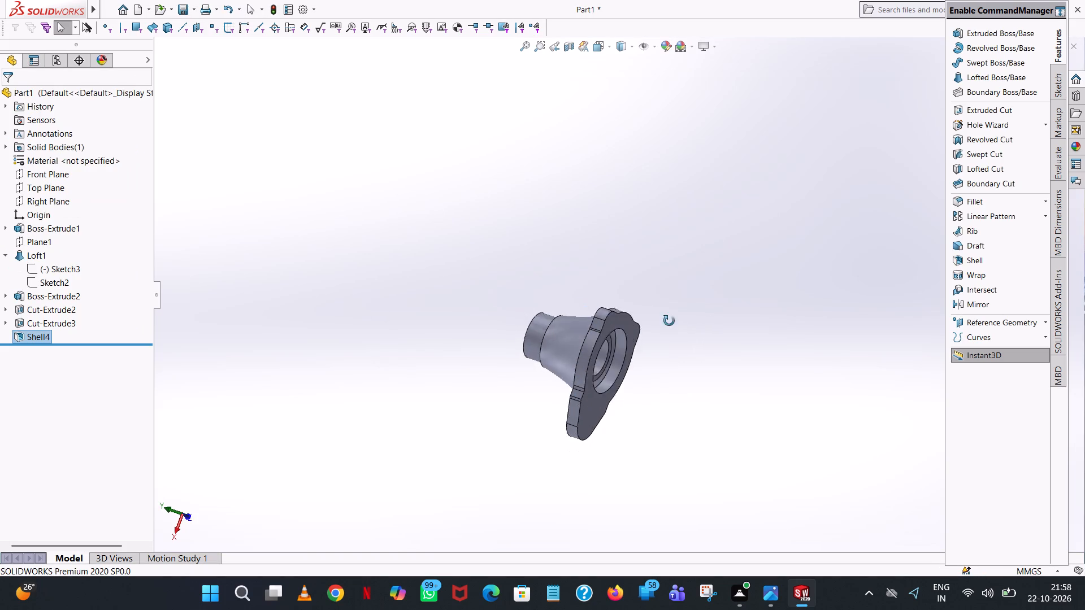
middle_drag(669, 321, 612, 273)
scroll(597, 400, down, 5)
middle_drag(580, 307, 568, 303)
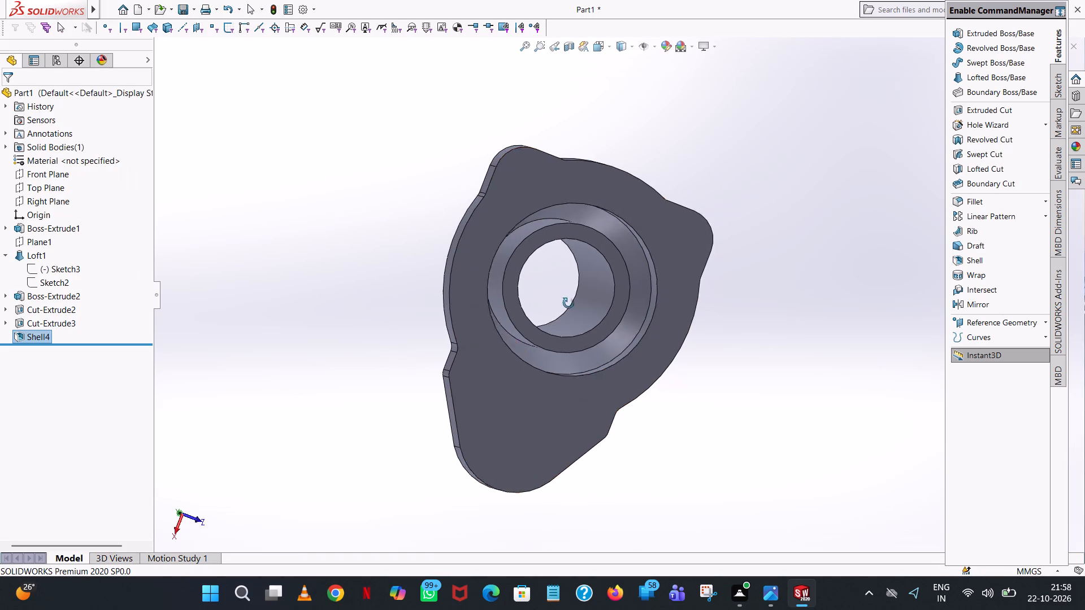
middle_drag(568, 303, 559, 361)
scroll(564, 300, up, 1)
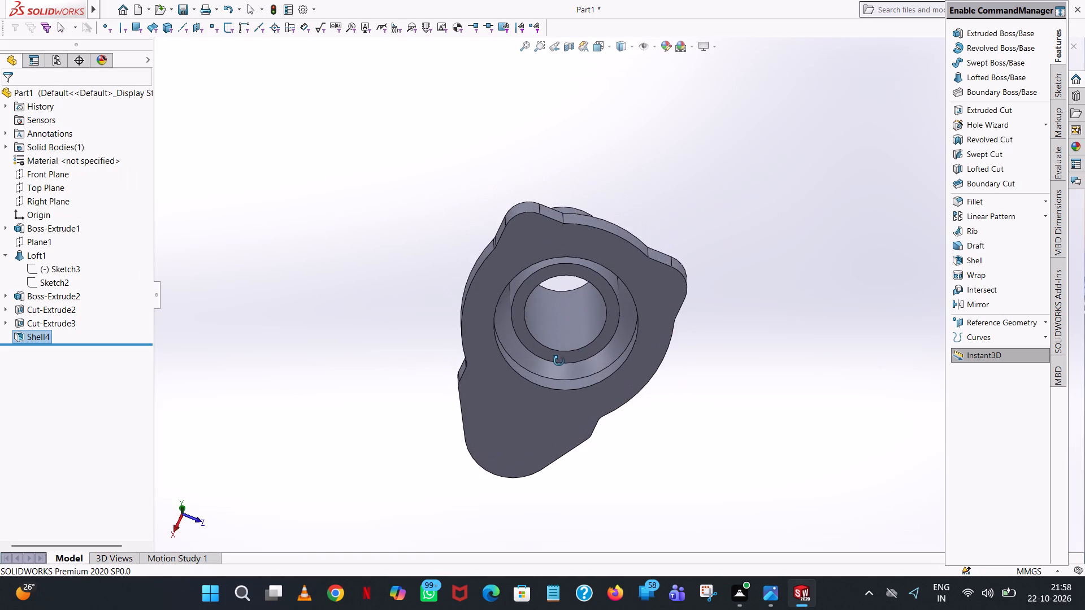
middle_drag(559, 361, 550, 315)
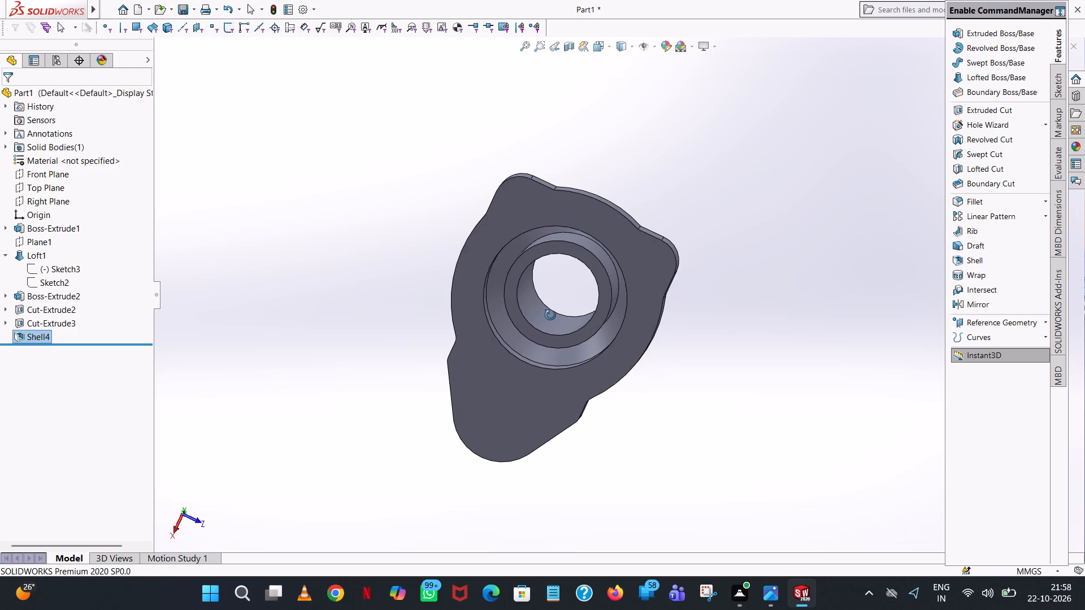
middle_drag(550, 315, 806, 424)
scroll(618, 368, up, 1)
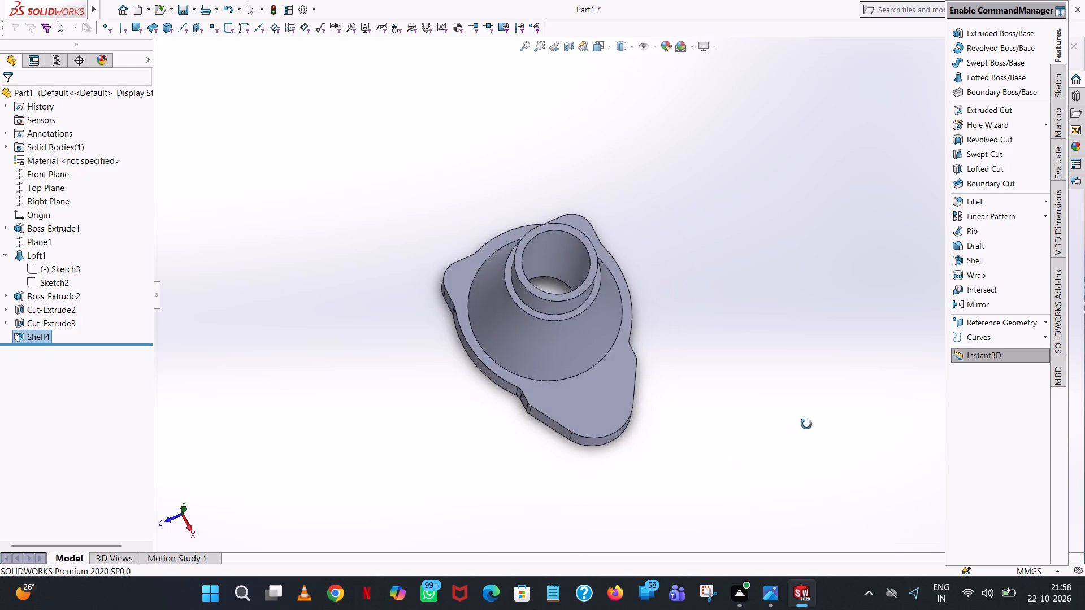
middle_drag(806, 424, 779, 250)
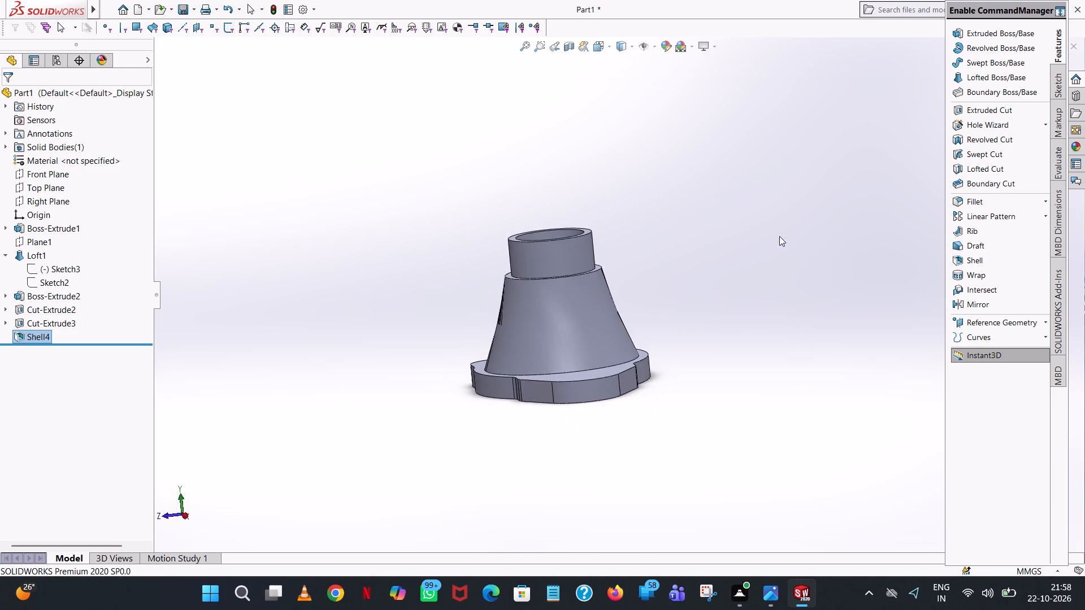
middle_drag(783, 213, 818, 102)
scroll(818, 102, up, 1)
middle_drag(746, 285, 734, 129)
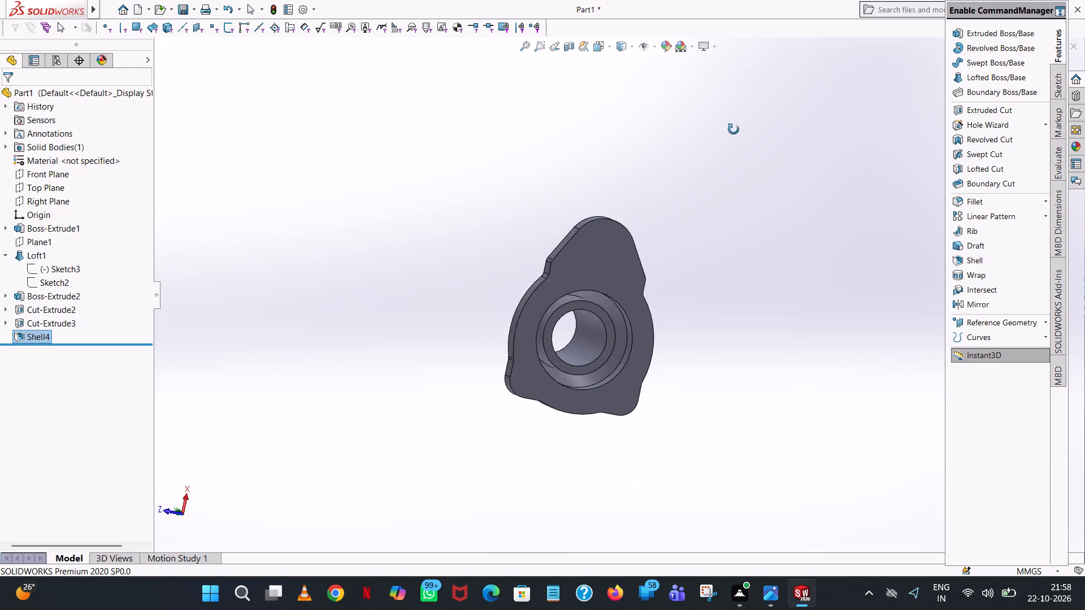
middle_drag(734, 129, 736, 133)
scroll(736, 147, up, 1)
scroll(659, 377, down, 5)
middle_drag(656, 376, 628, 353)
scroll(628, 352, up, 1)
scroll(533, 270, down, 3)
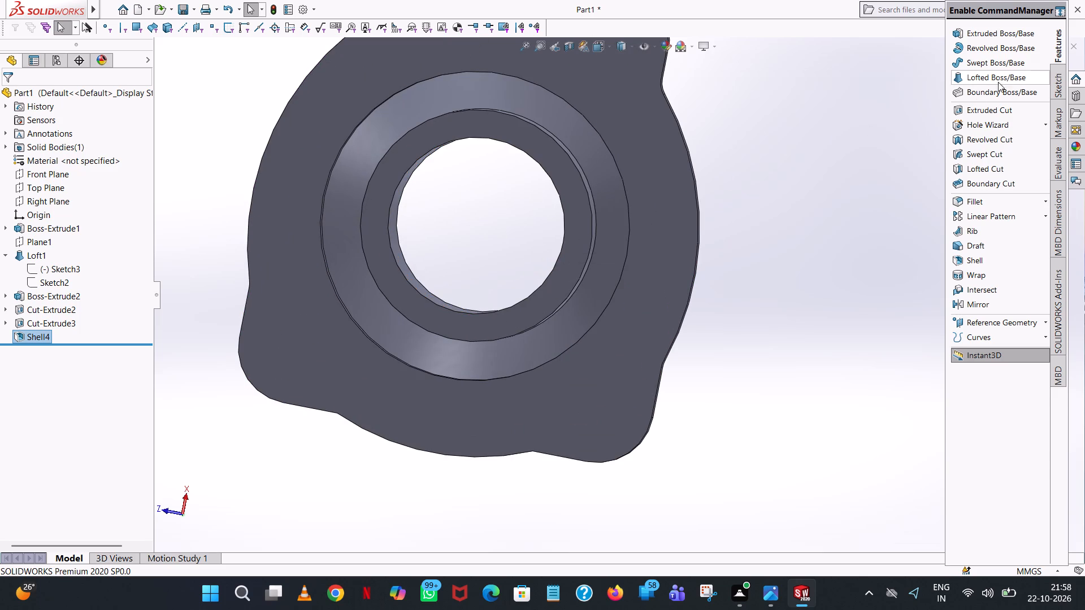
Start an Extruded Cut sketch on the annular face around the bore inside the recess and draw an origin-centred circle of 21 mm radius.
click(1014, 111)
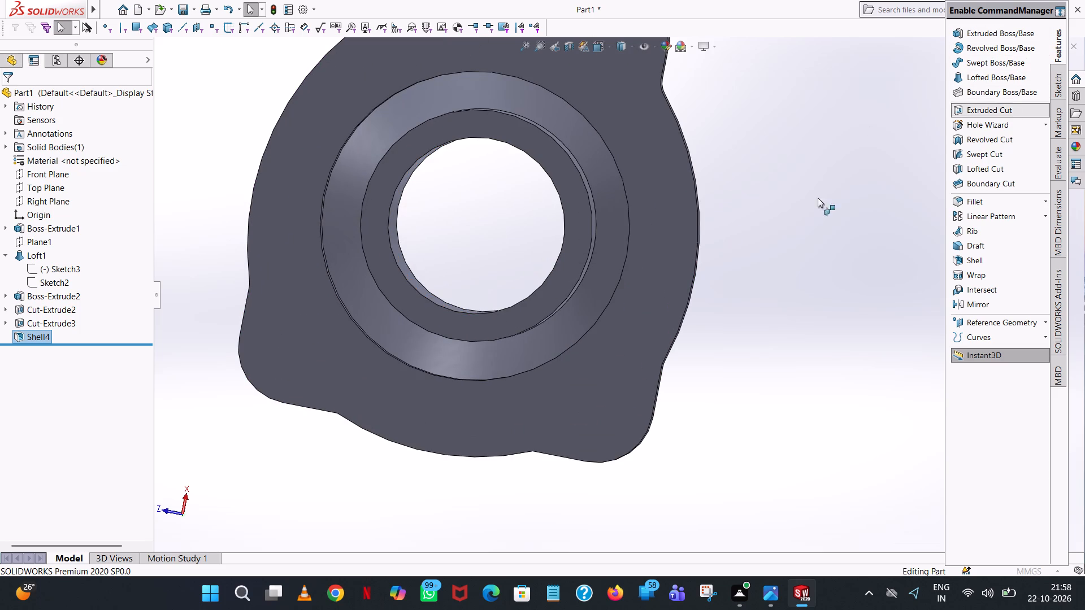
click(575, 175)
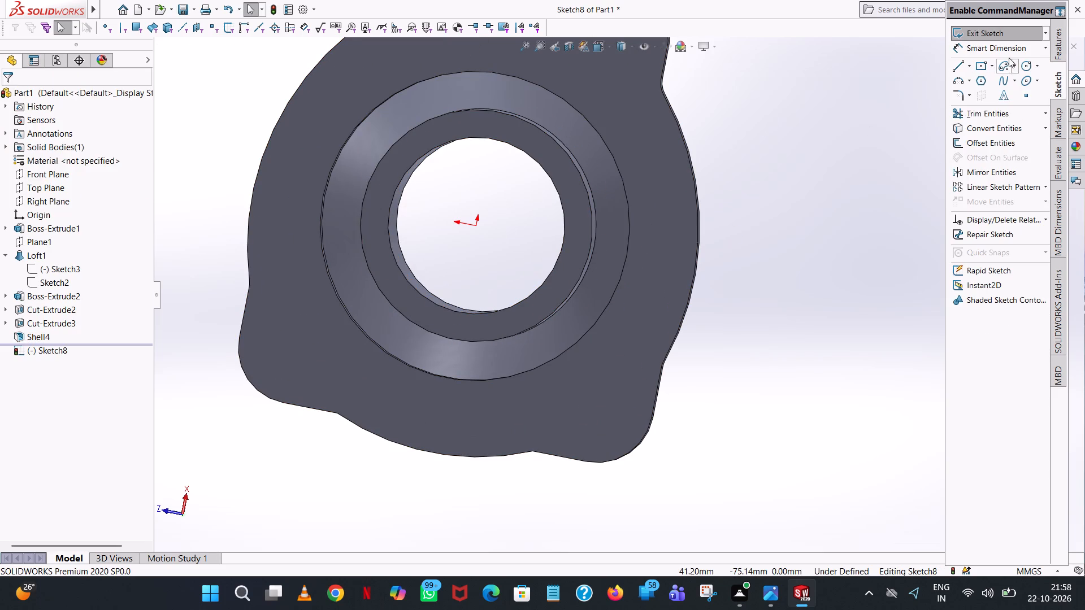
click(1022, 64)
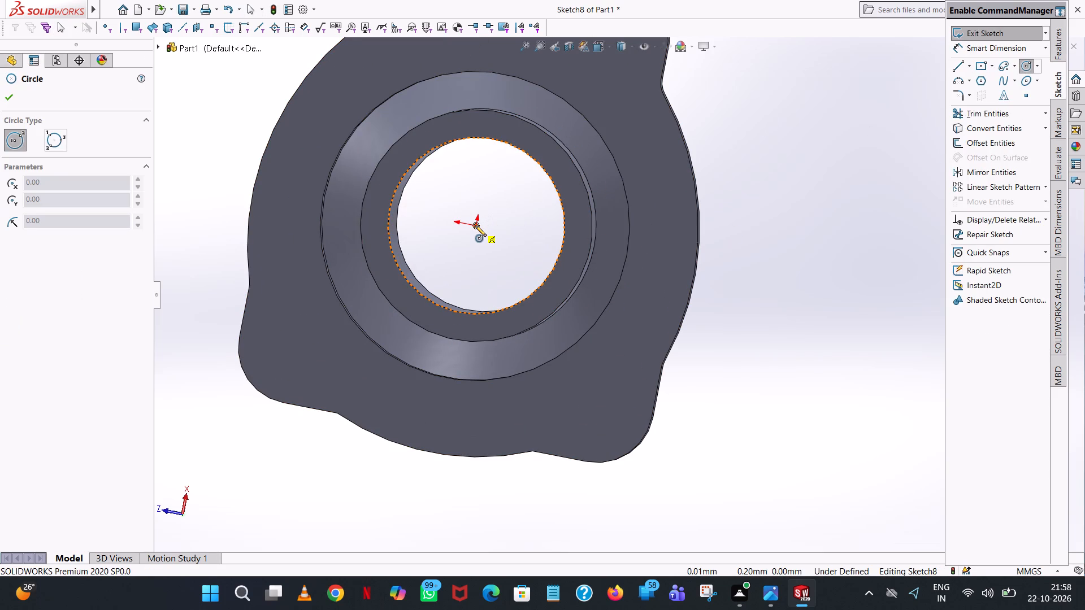
click(475, 225)
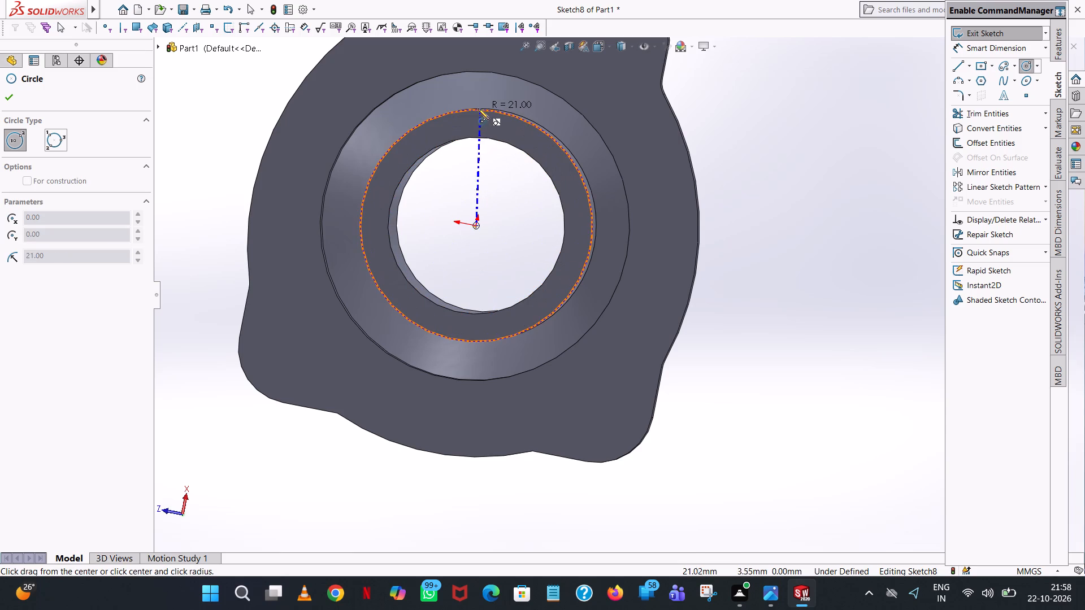
click(473, 110)
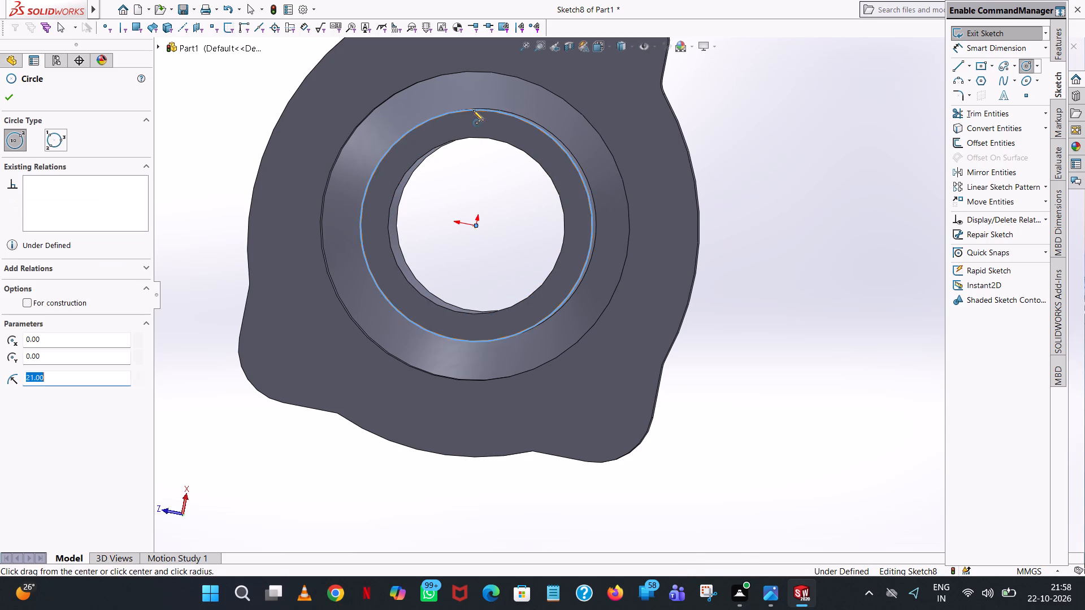
right_click(473, 110)
click(505, 116)
Dimension the circle inside the recess with a 42 mm diameter.
middle_drag(502, 123, 670, 168)
scroll(670, 168, up, 1)
click(974, 42)
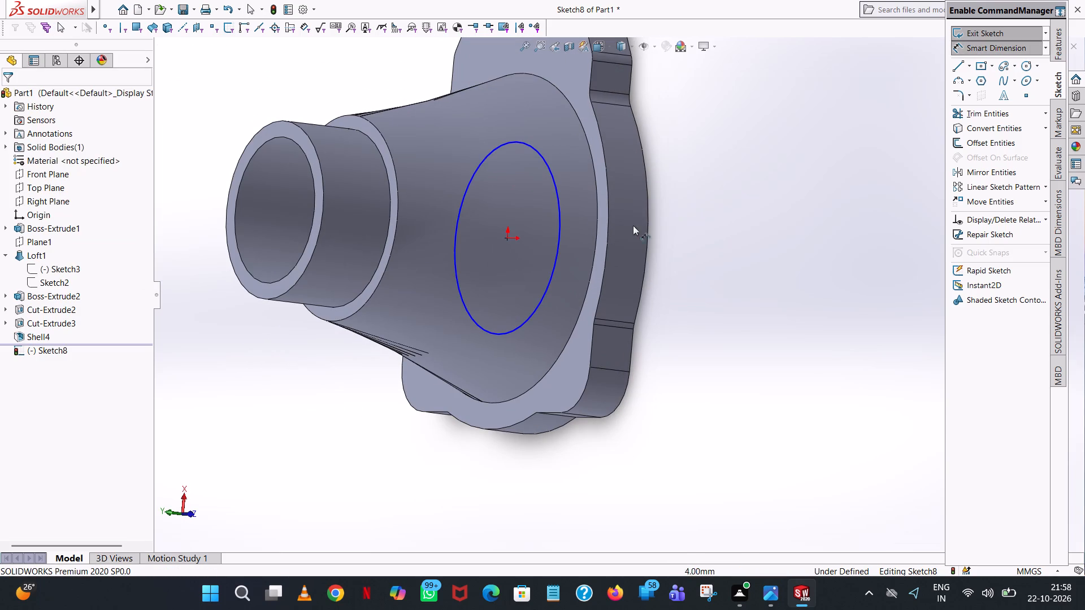
click(558, 237)
click(769, 180)
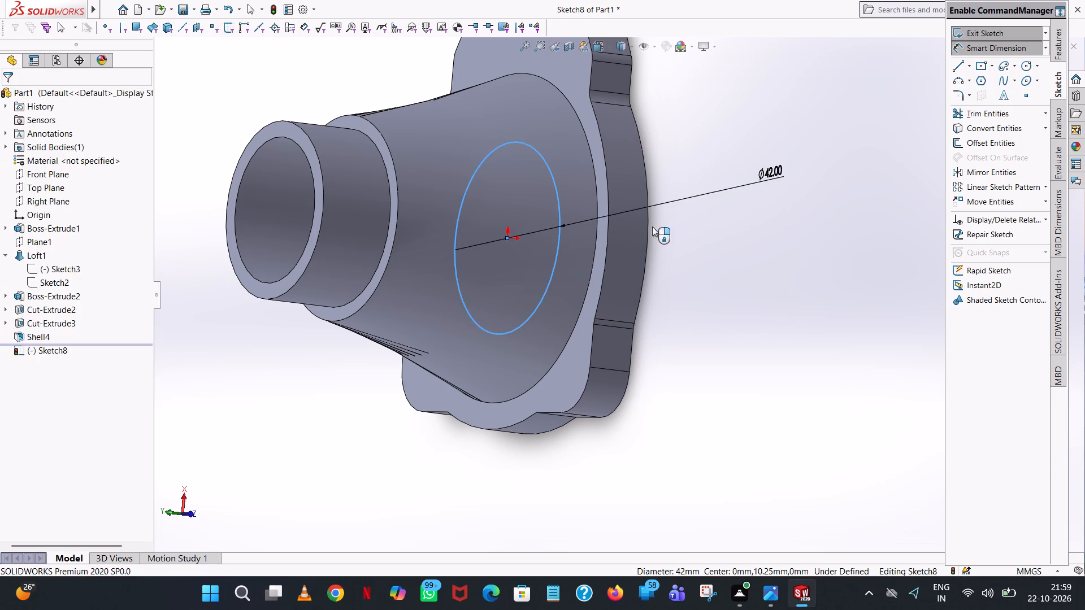
click(720, 159)
click(823, 89)
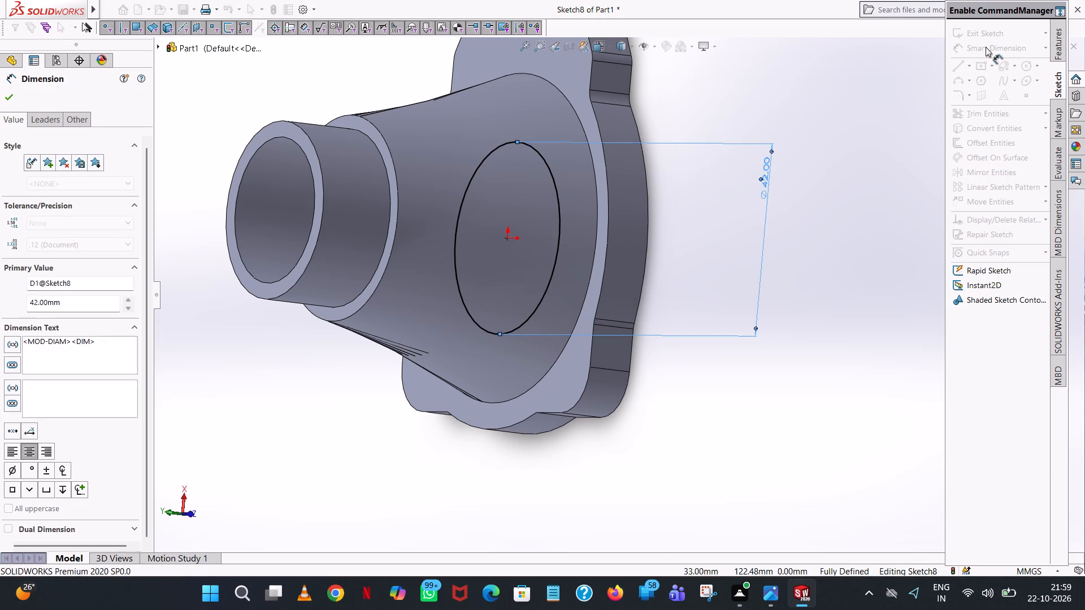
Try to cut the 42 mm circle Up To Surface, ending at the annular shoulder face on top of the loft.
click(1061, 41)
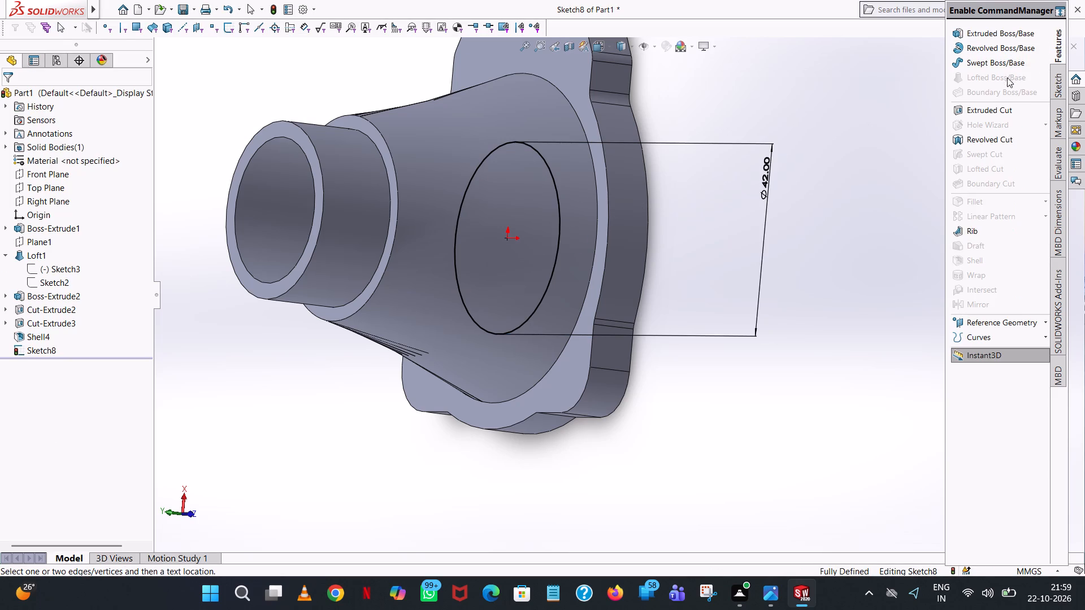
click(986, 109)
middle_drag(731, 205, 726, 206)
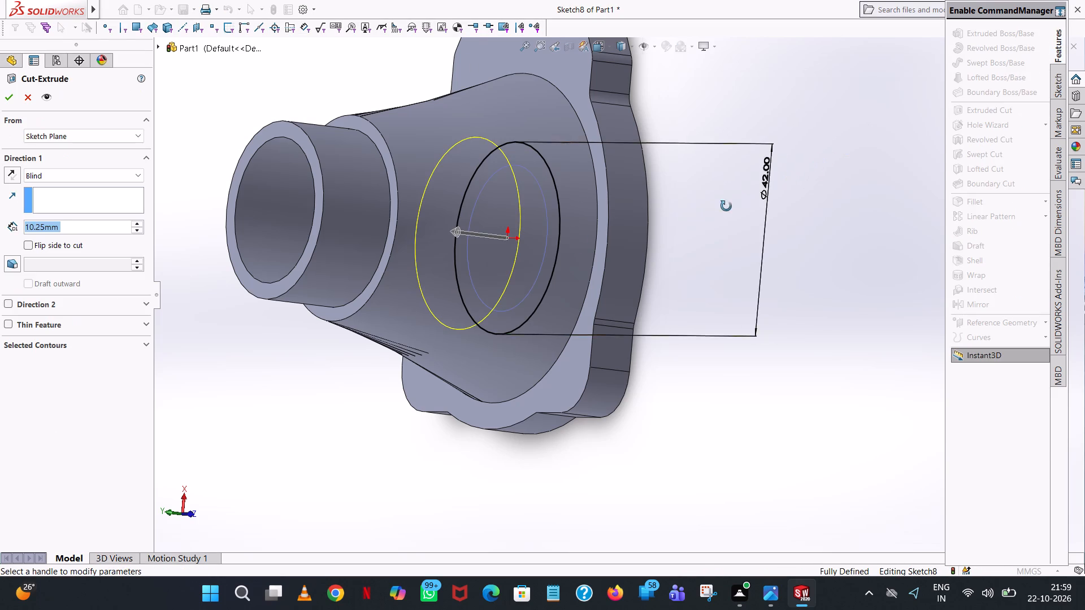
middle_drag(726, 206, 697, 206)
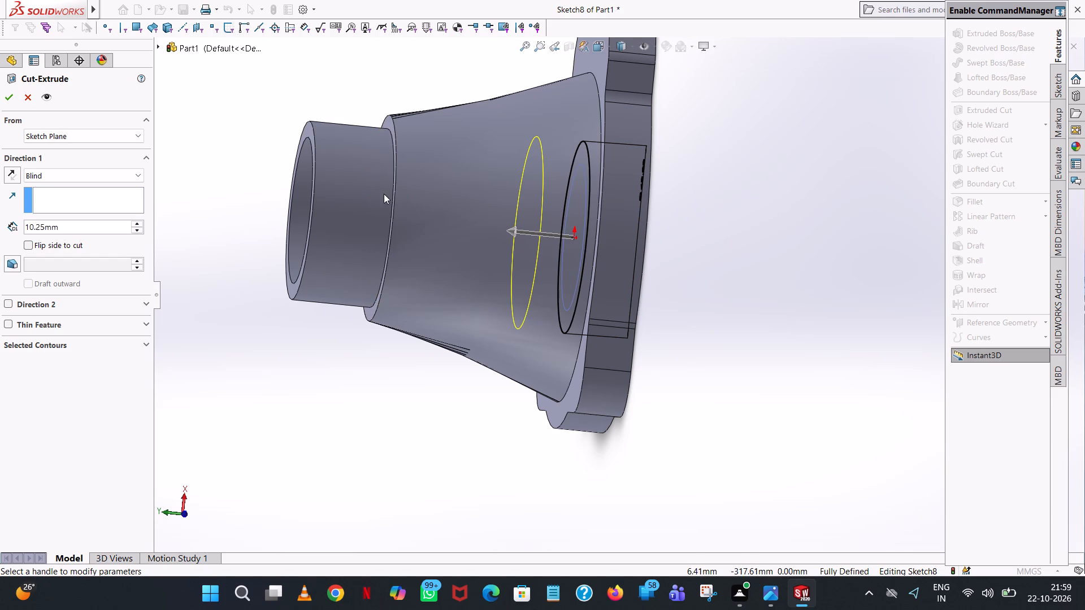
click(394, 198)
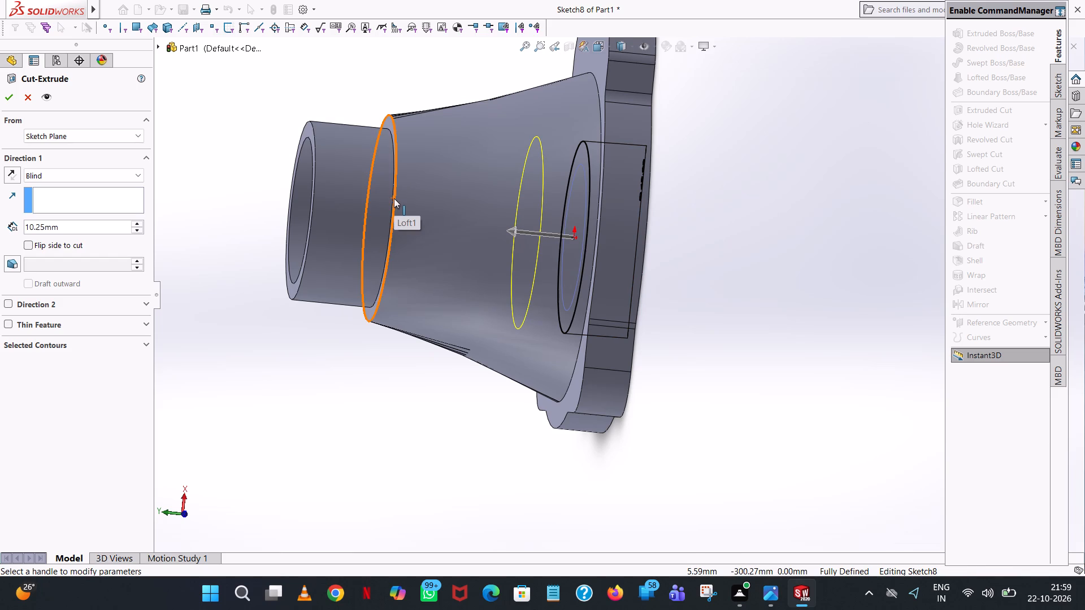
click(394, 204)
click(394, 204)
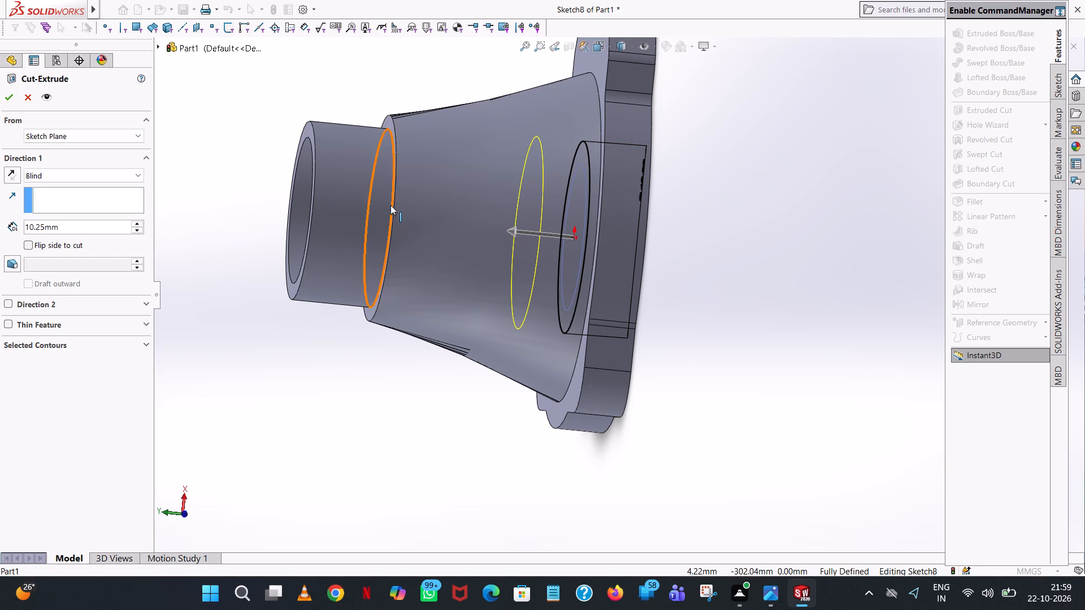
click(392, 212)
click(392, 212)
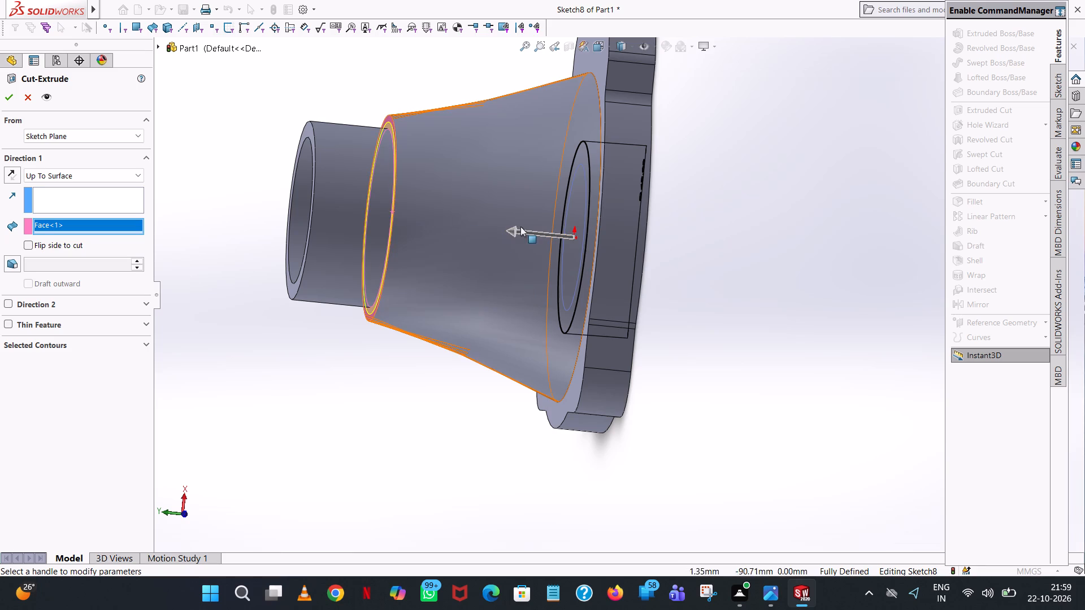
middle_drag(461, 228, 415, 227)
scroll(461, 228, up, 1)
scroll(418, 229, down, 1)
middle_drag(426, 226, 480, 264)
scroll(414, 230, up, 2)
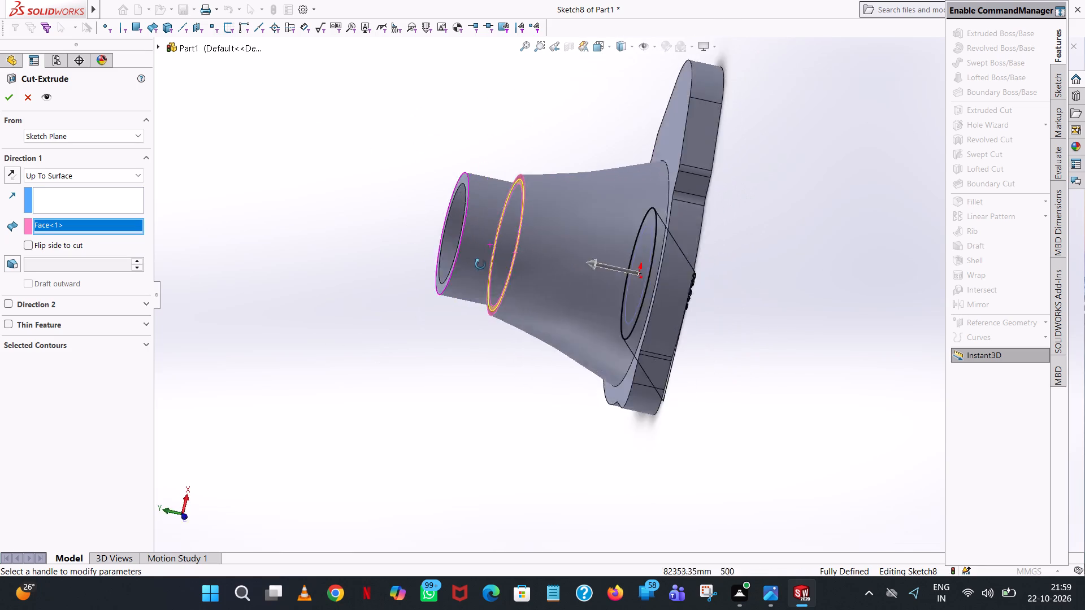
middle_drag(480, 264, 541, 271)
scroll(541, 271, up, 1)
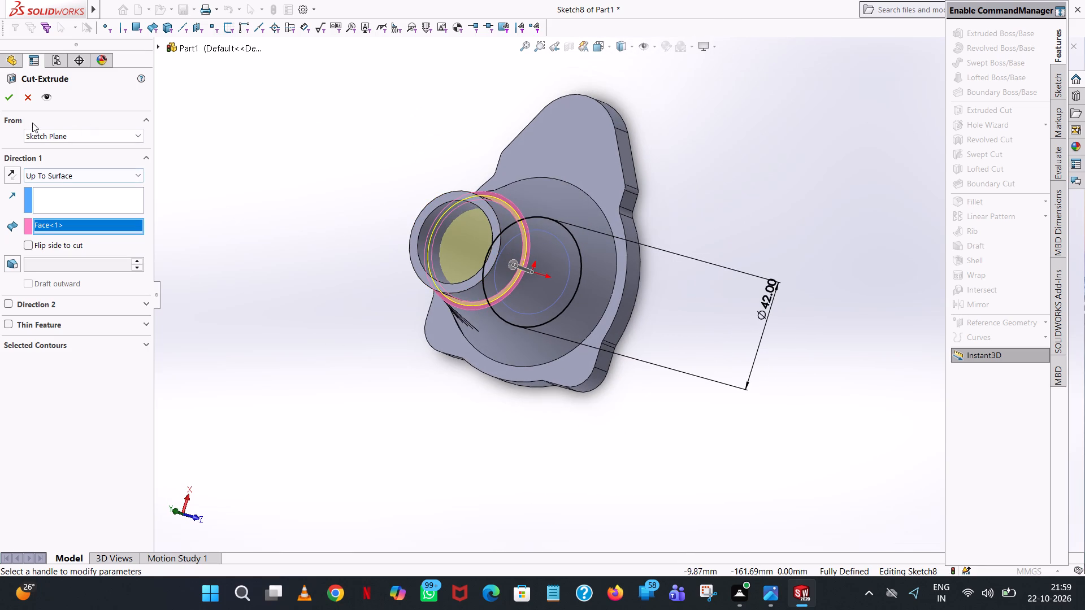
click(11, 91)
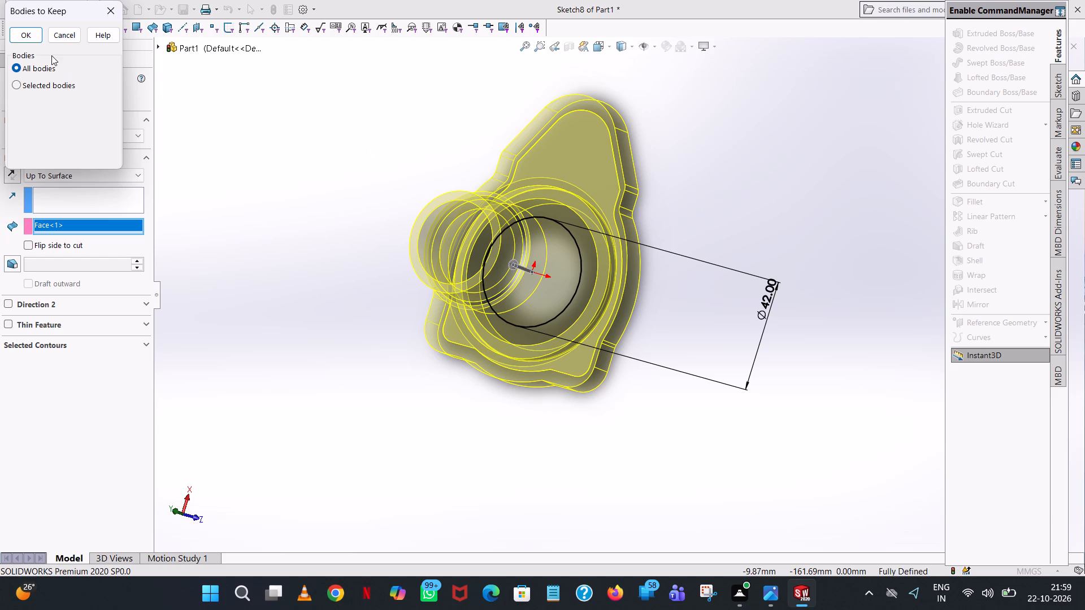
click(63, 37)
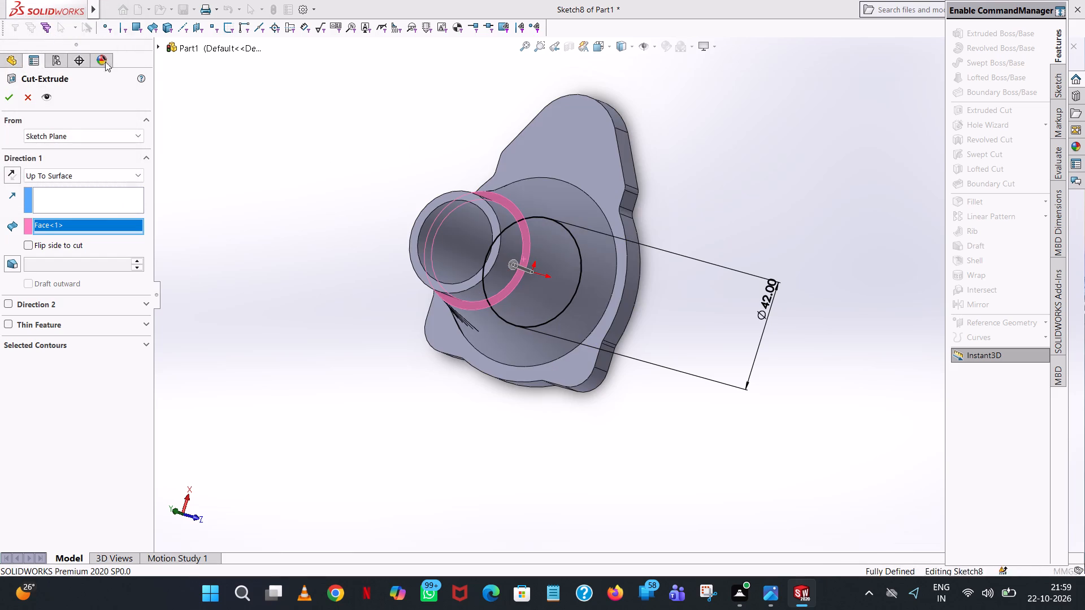
Change the 42 mm circle's cut from Up To Surface to Blind, pulling its depth to about 37.25 mm.
middle_drag(446, 169, 339, 162)
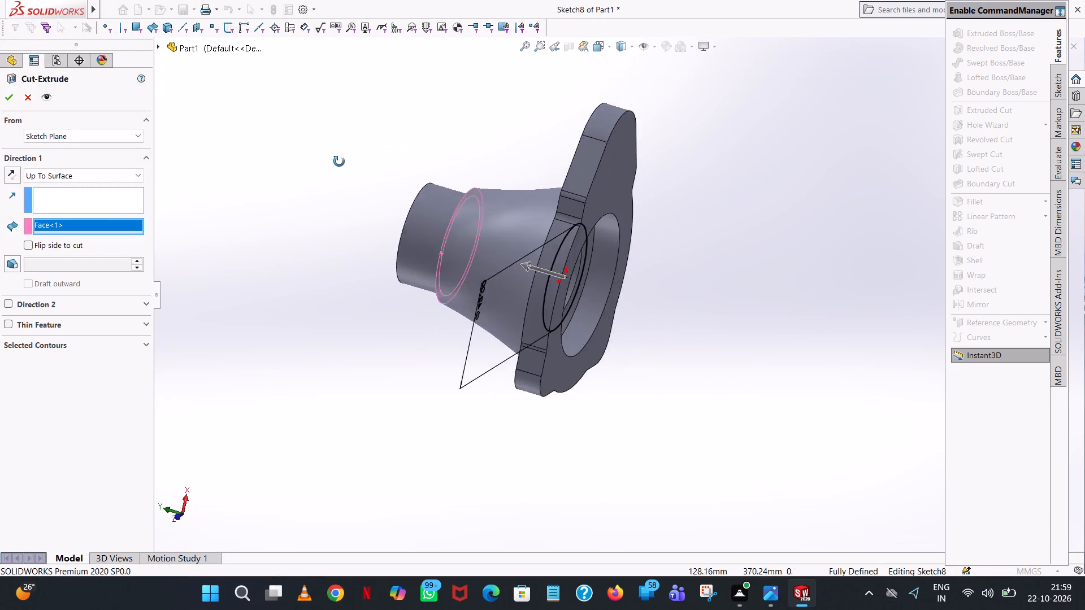
middle_drag(339, 162, 505, 149)
scroll(286, 133, up, 1)
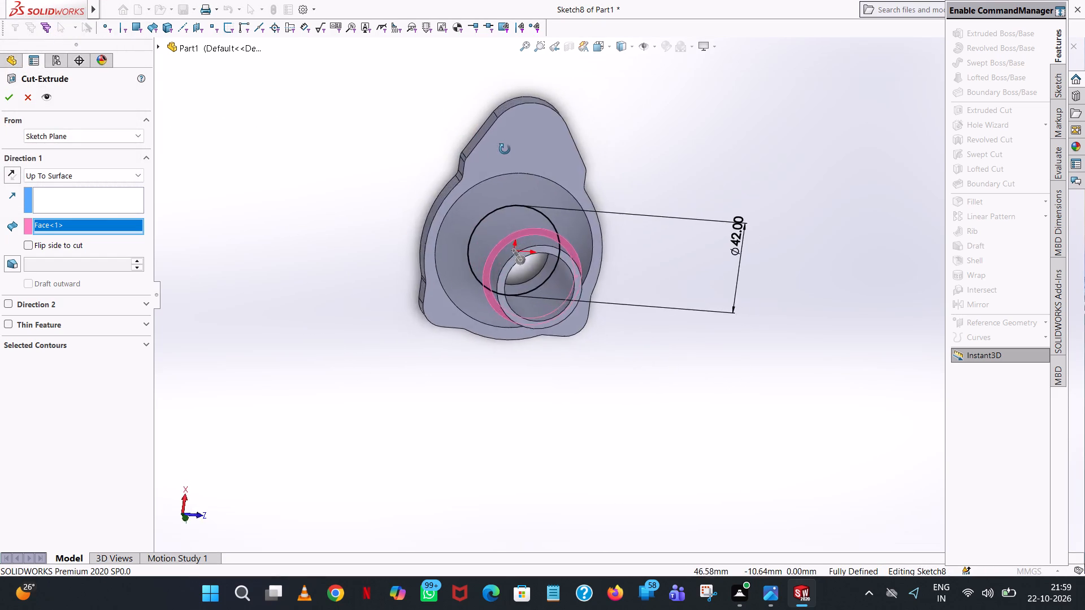
middle_drag(505, 149, 384, 100)
scroll(511, 235, down, 4)
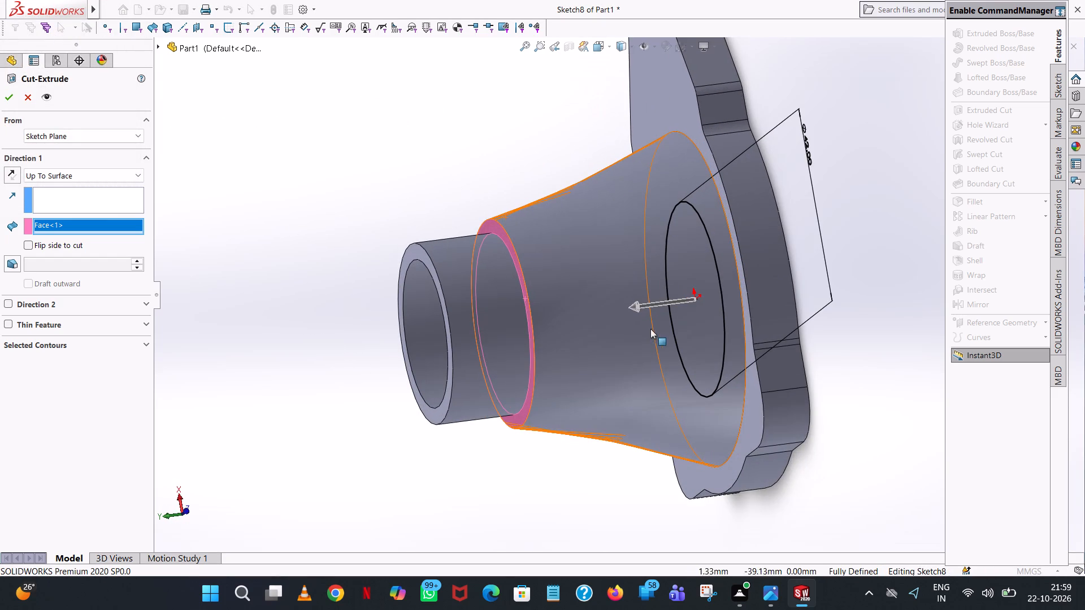
drag(630, 309, 518, 324)
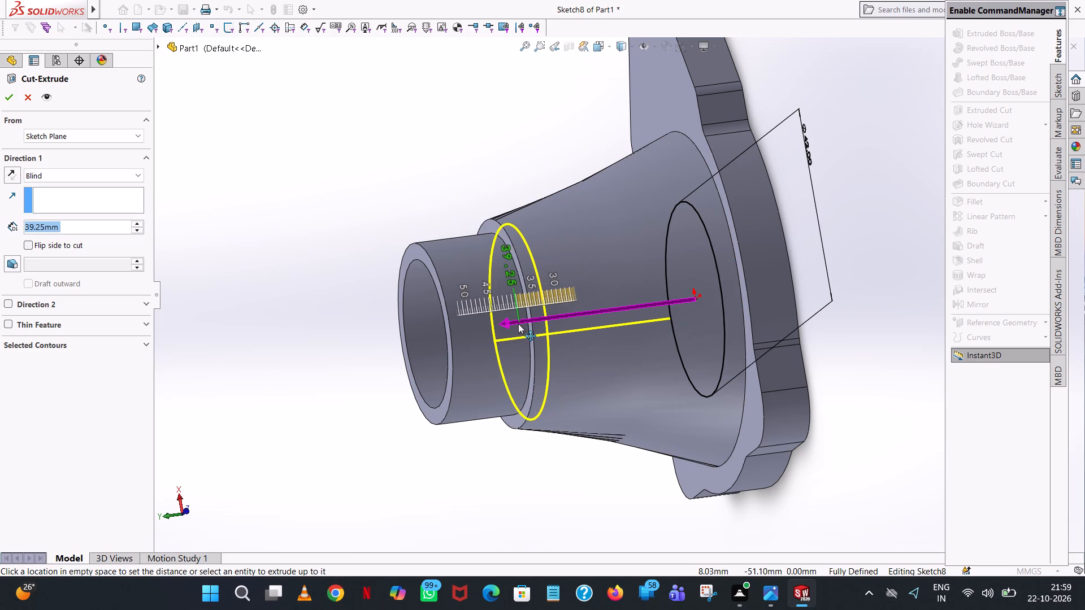
drag(518, 324, 524, 326)
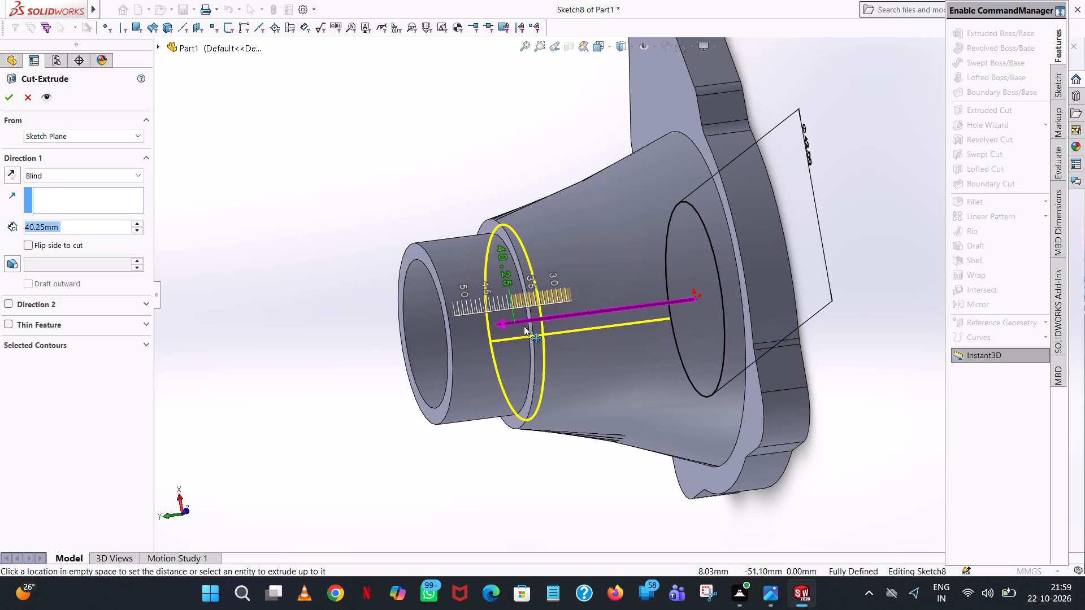
drag(524, 326, 532, 330)
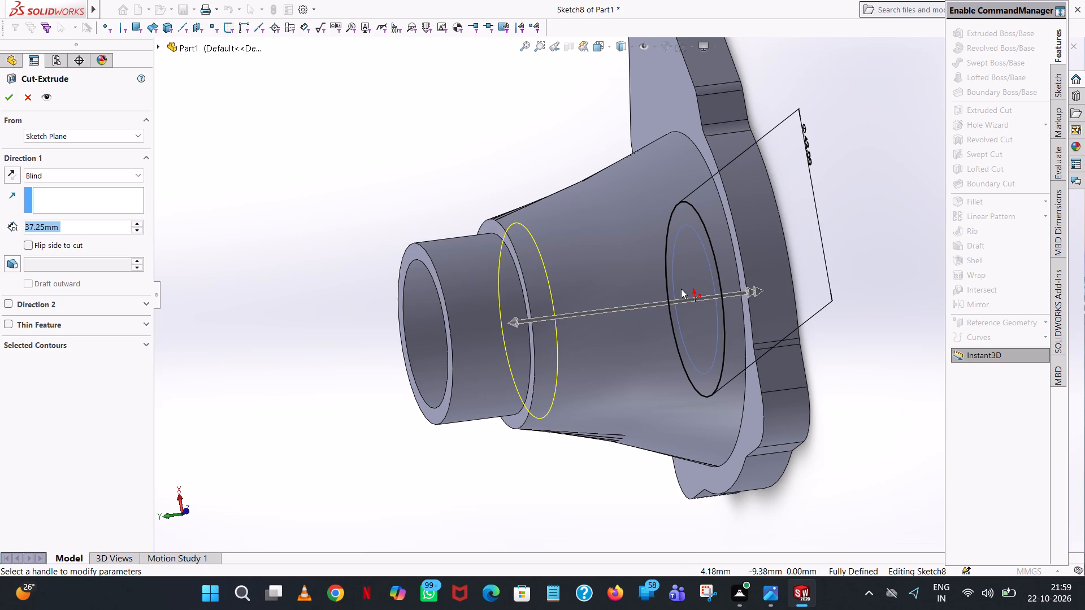
Try to set the blind cut depth with the expression 6.15-10.25-17.3.
middle_drag(675, 286, 791, 119)
double_click(84, 226)
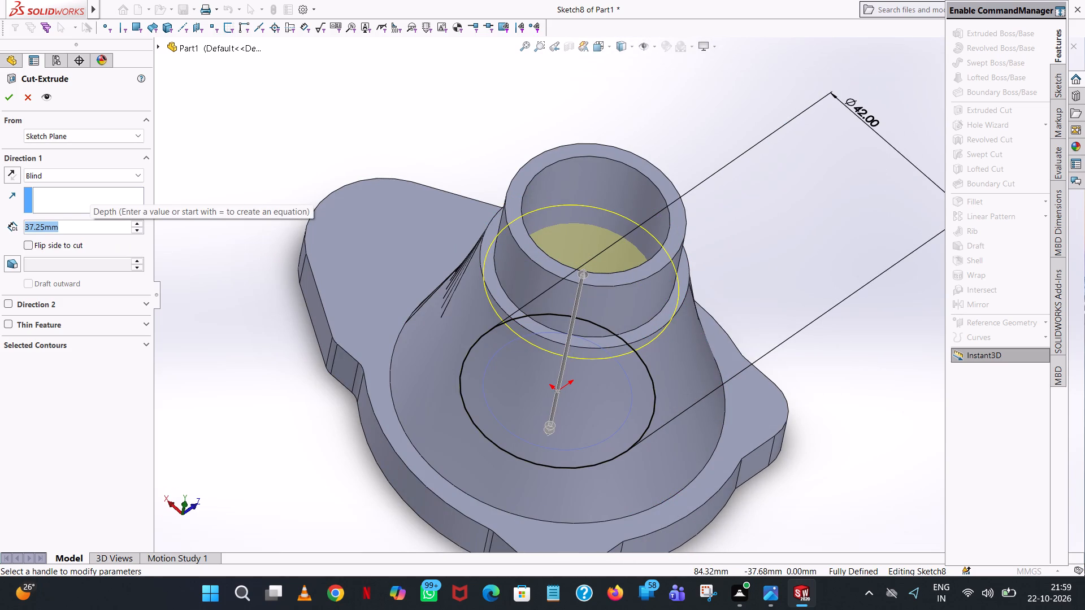
key(6)
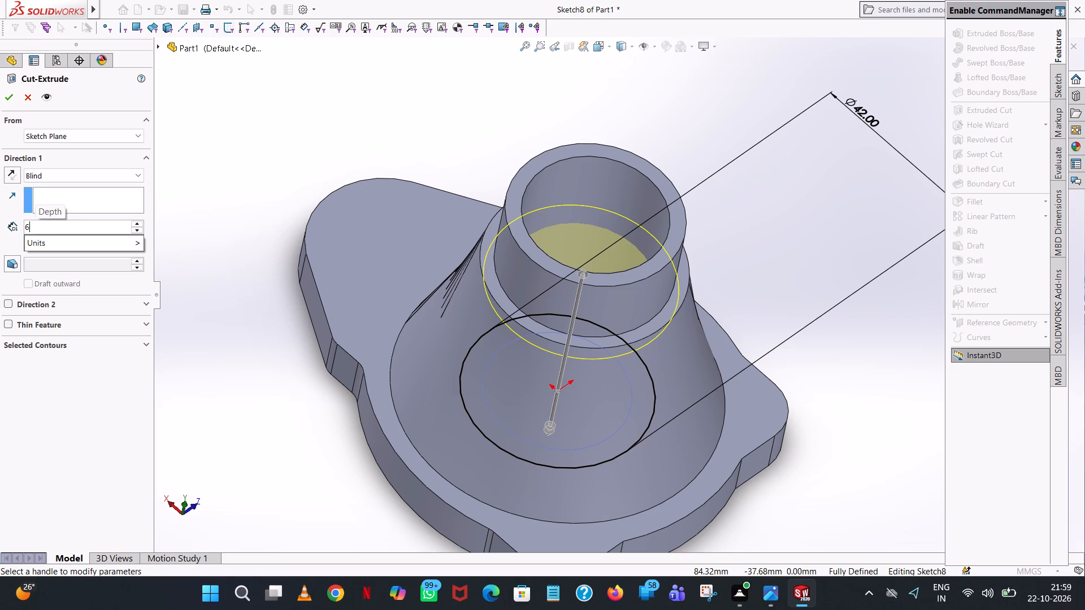
text(.15-)
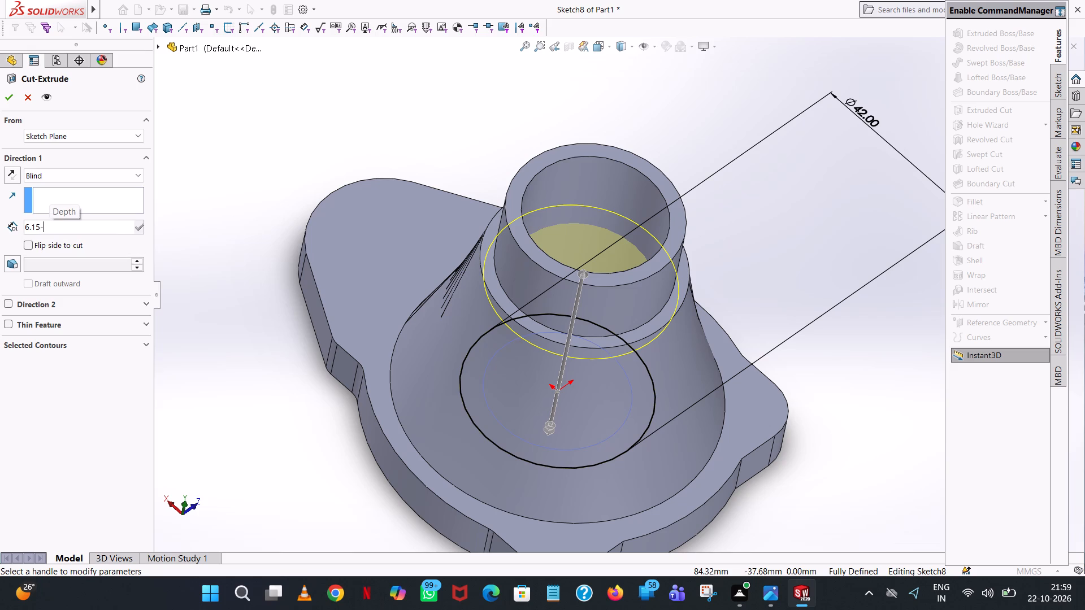
text(1.)
key(BackSpace)
key(0)
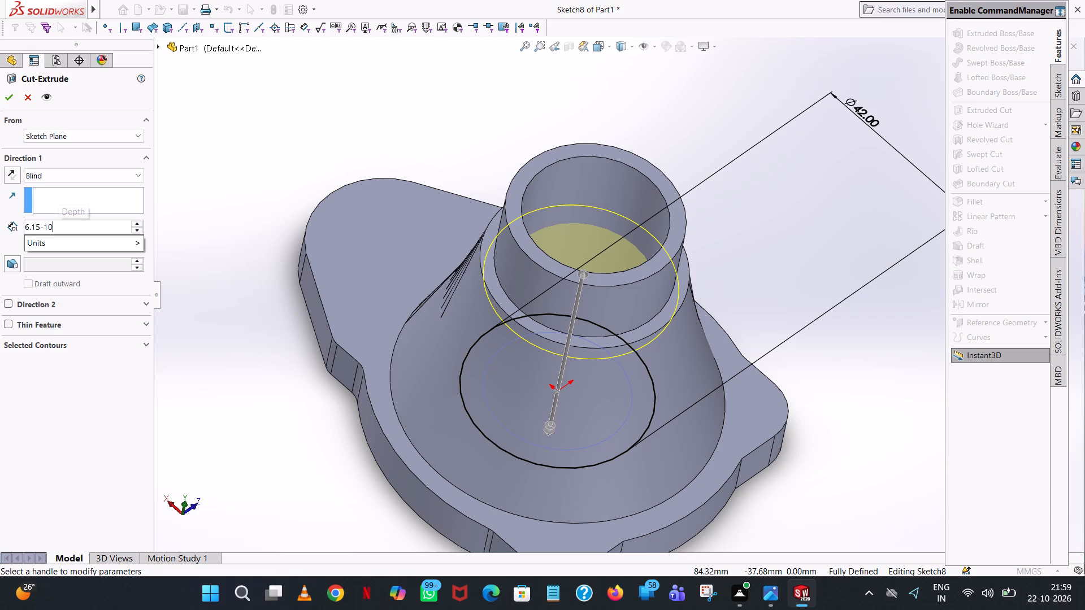
key(period)
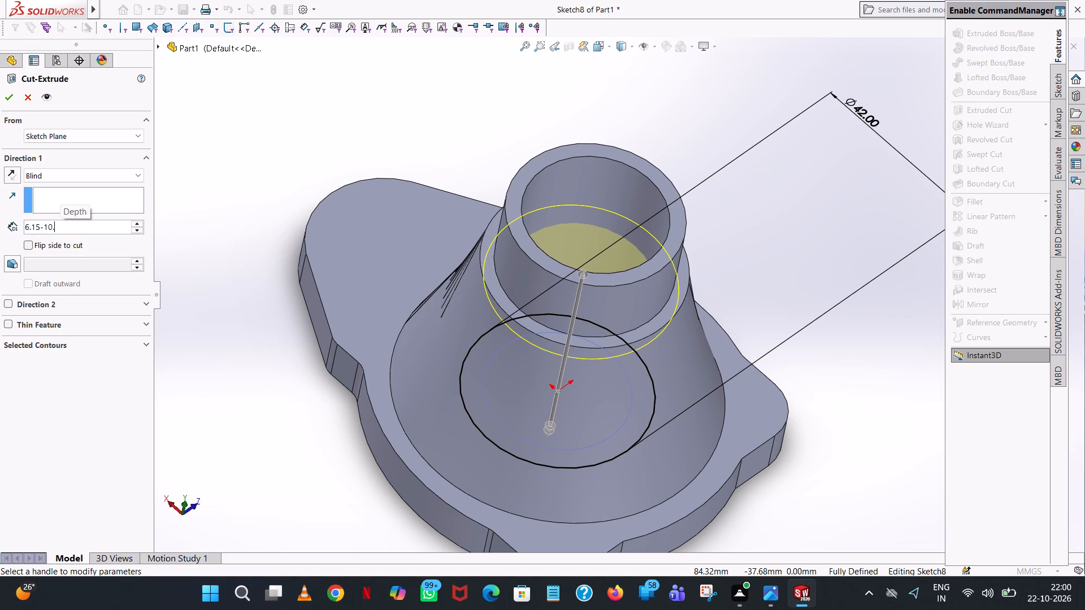
text(25)
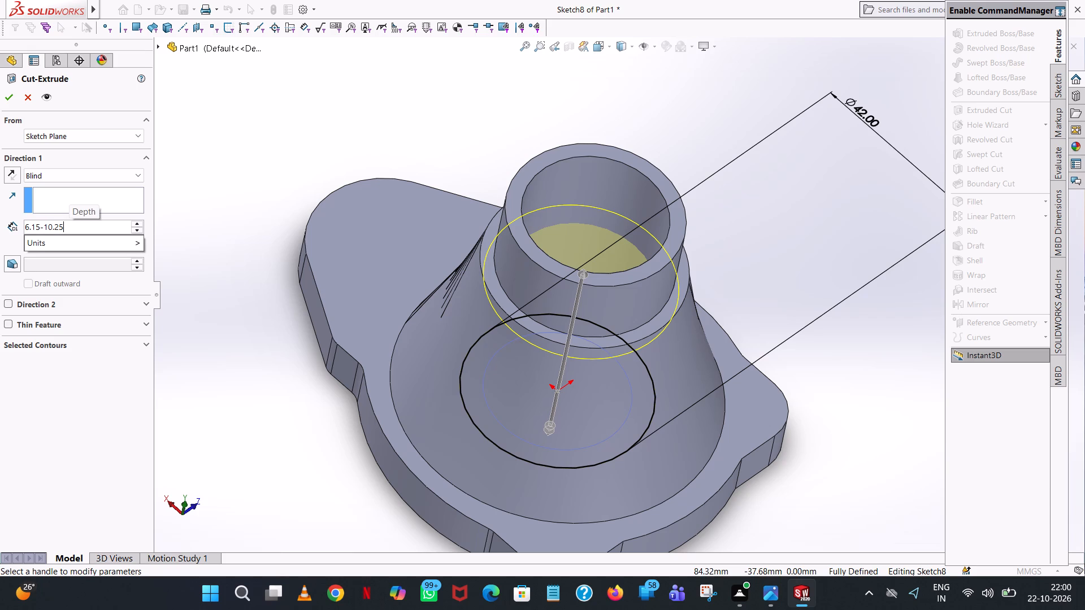
key(minus)
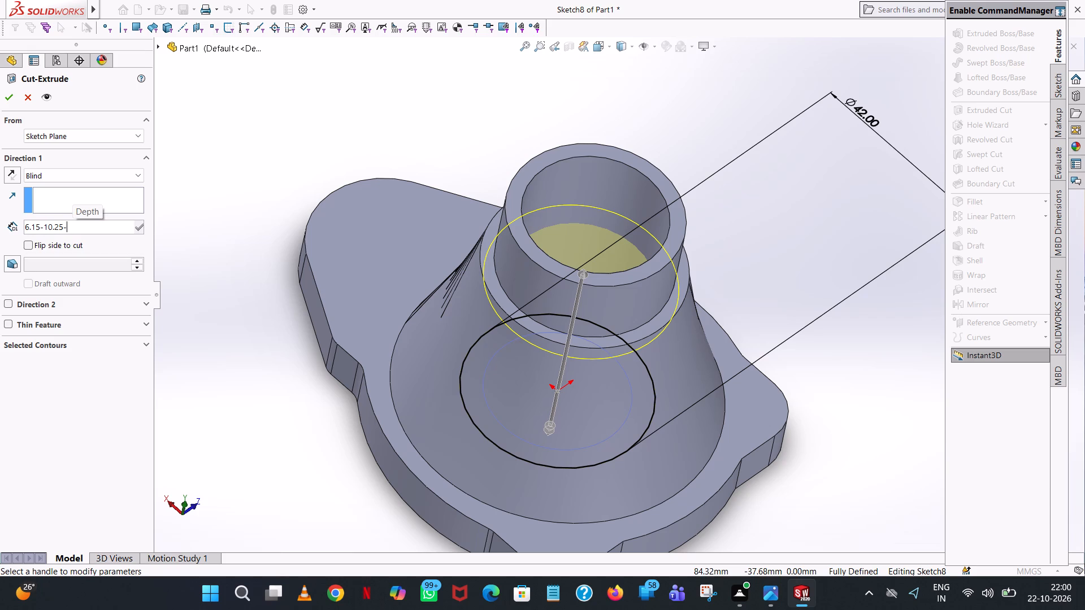
text(17)
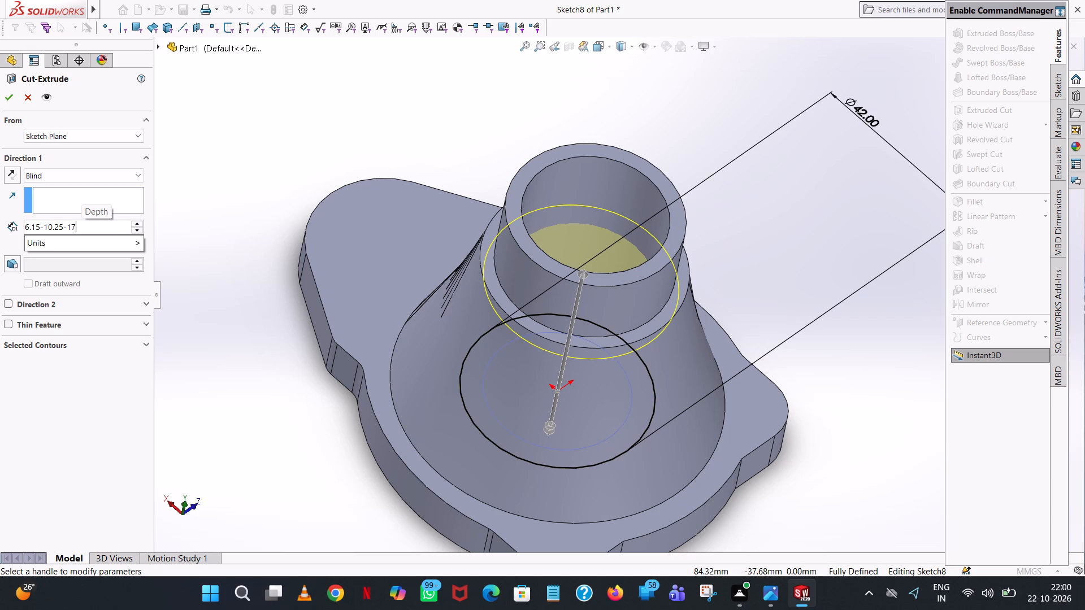
text(.3)
key(Return)
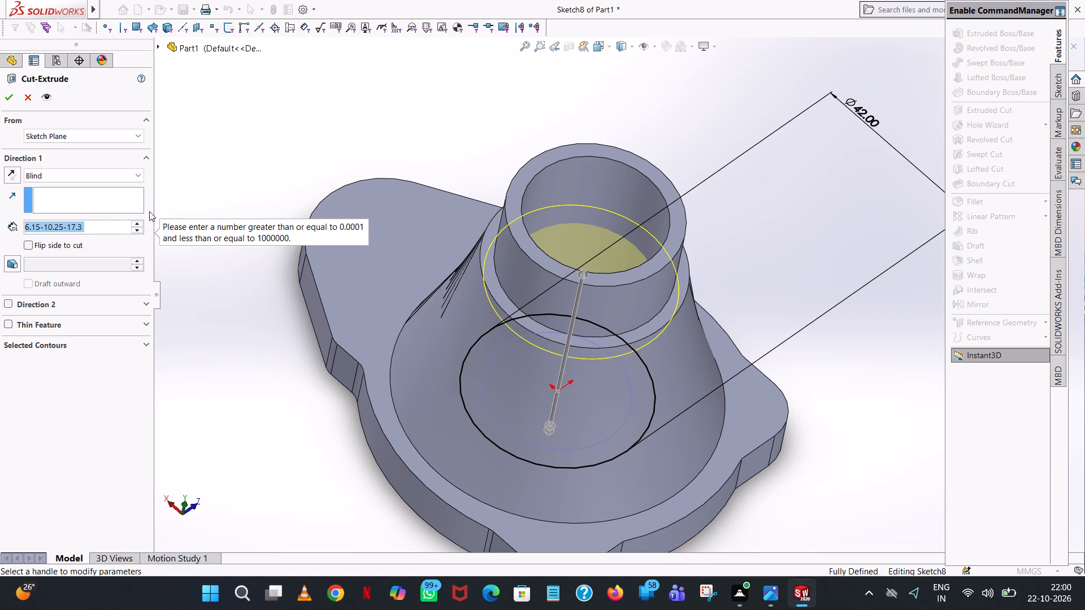
click(94, 224)
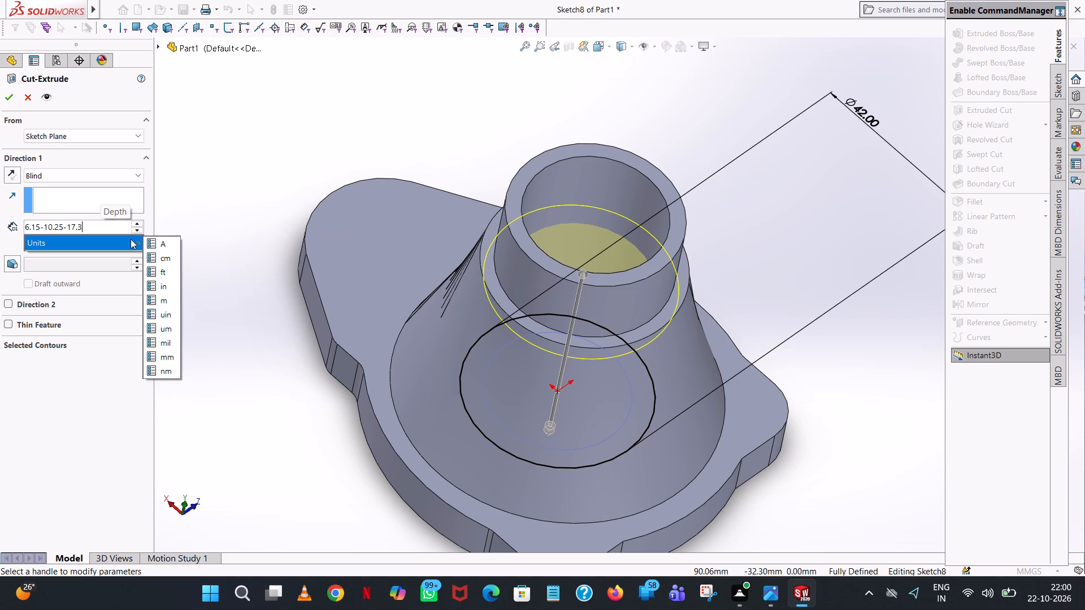
key(Return)
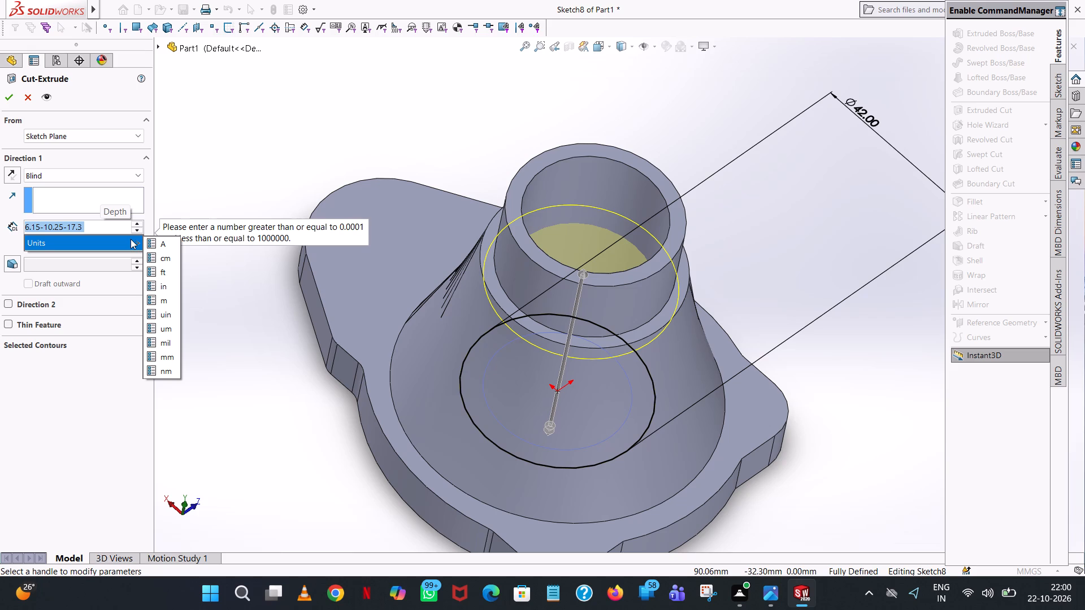
key(Return)
key(Return)
key(Return)
key(Return)
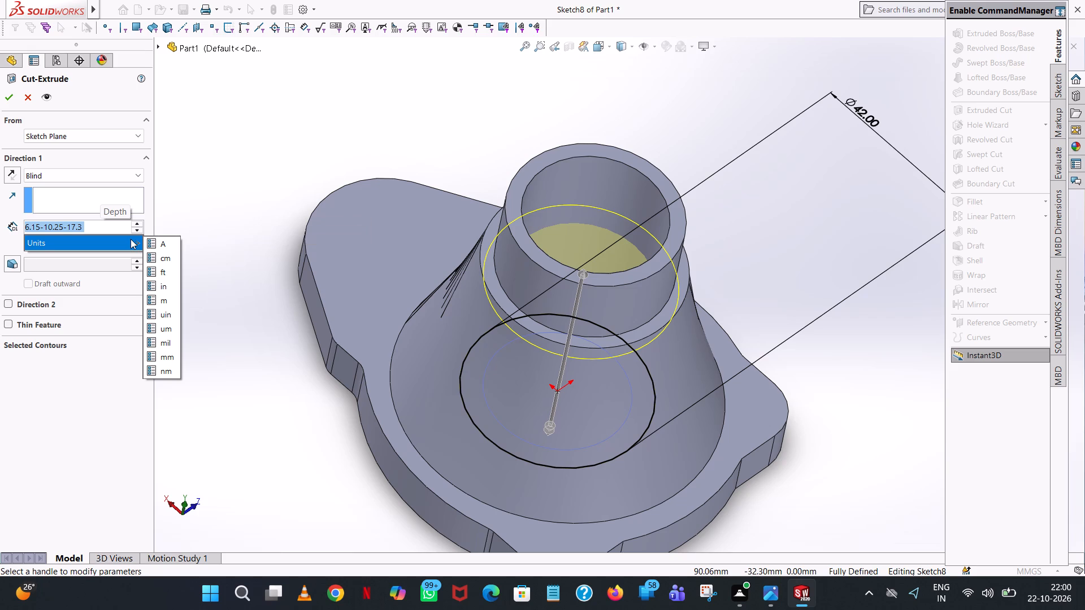
key(Return)
key(Return)
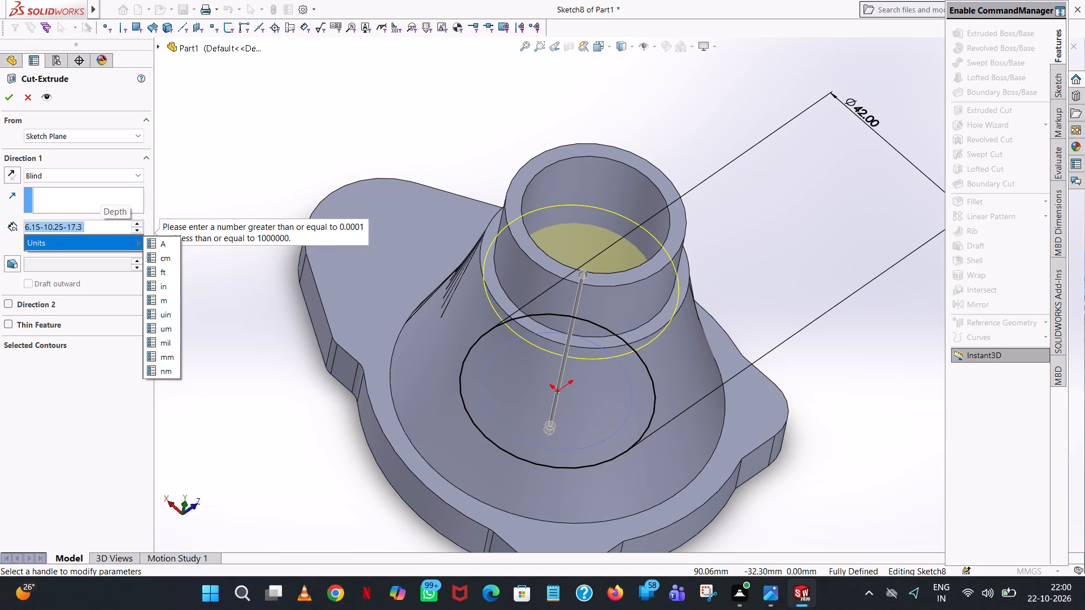
click(319, 125)
click(249, 172)
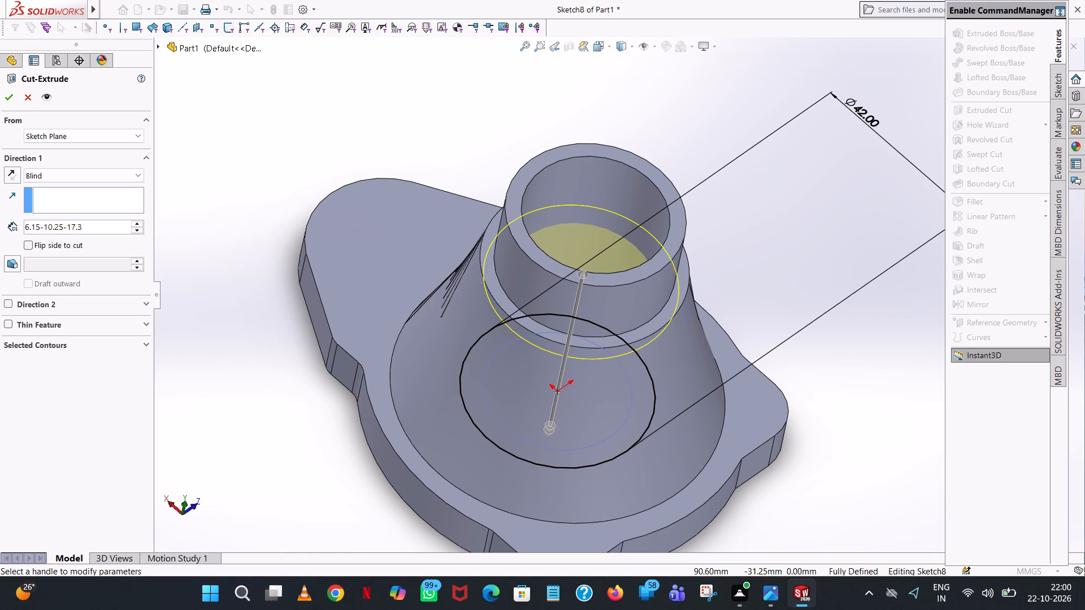
click(11, 96)
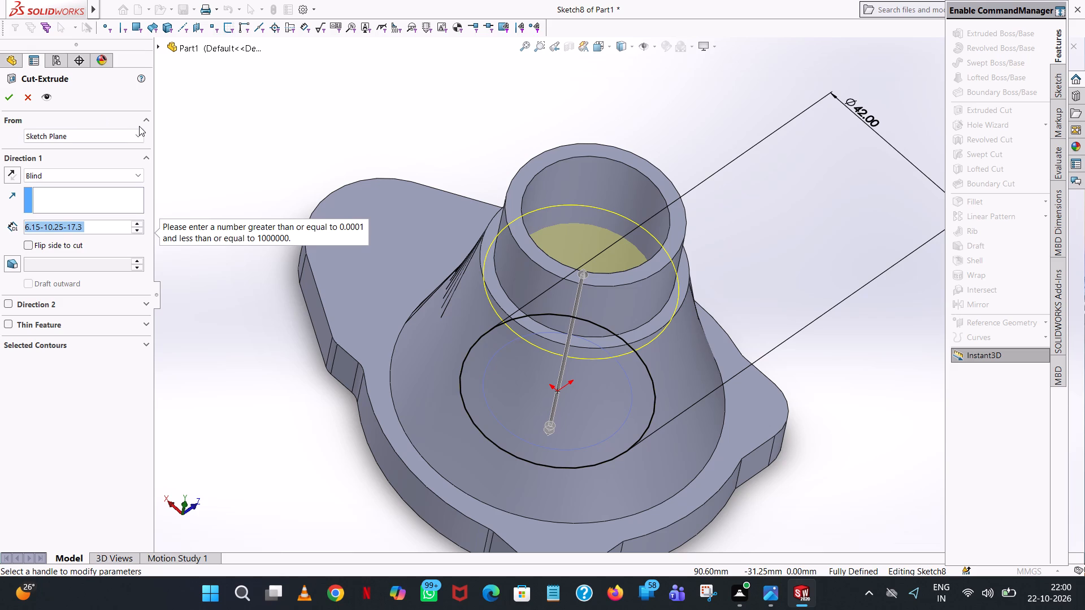
Correct the depth expression to 60.15-10.25-17.3 and finish the blind cut.
click(29, 227)
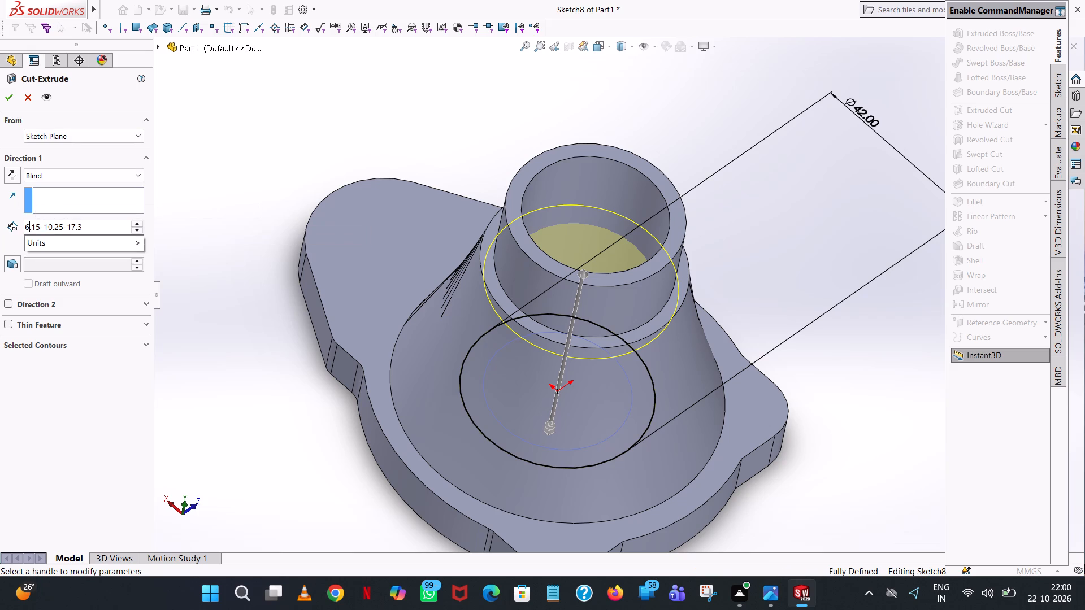
key(0)
click(280, 148)
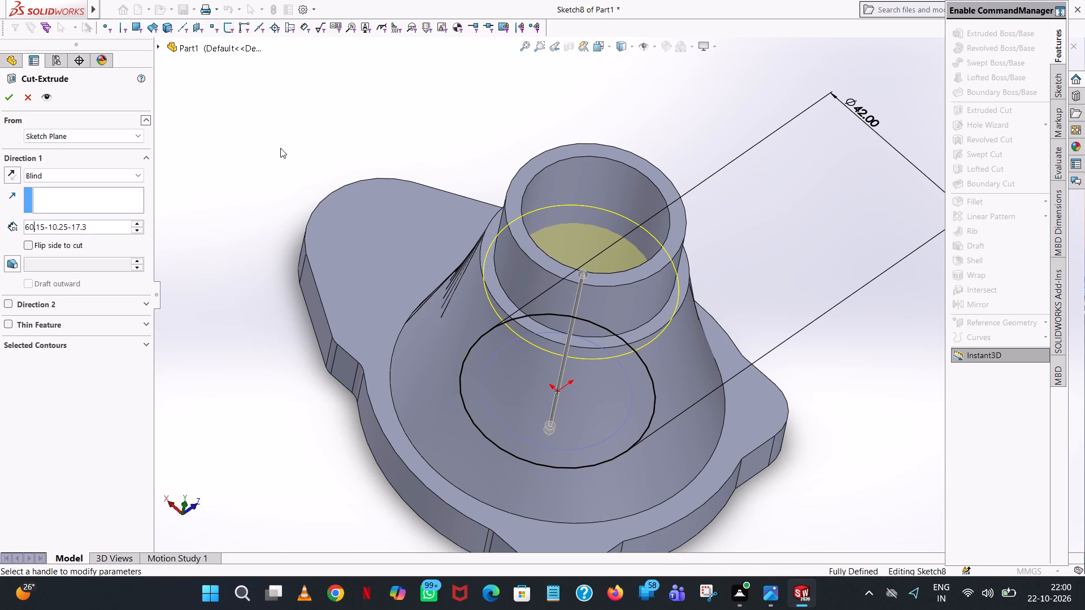
middle_drag(592, 268, 593, 107)
click(10, 99)
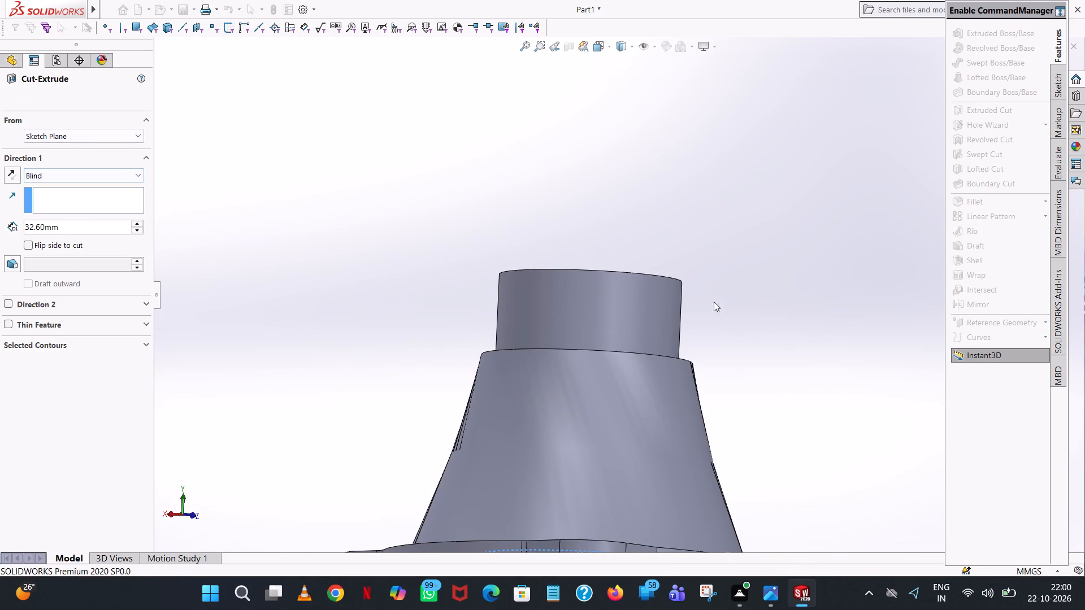
Examine the new cut from the underside and the part's outer walls from several sides.
scroll(696, 386, up, 1)
middle_drag(696, 386, 684, 168)
scroll(685, 169, up, 2)
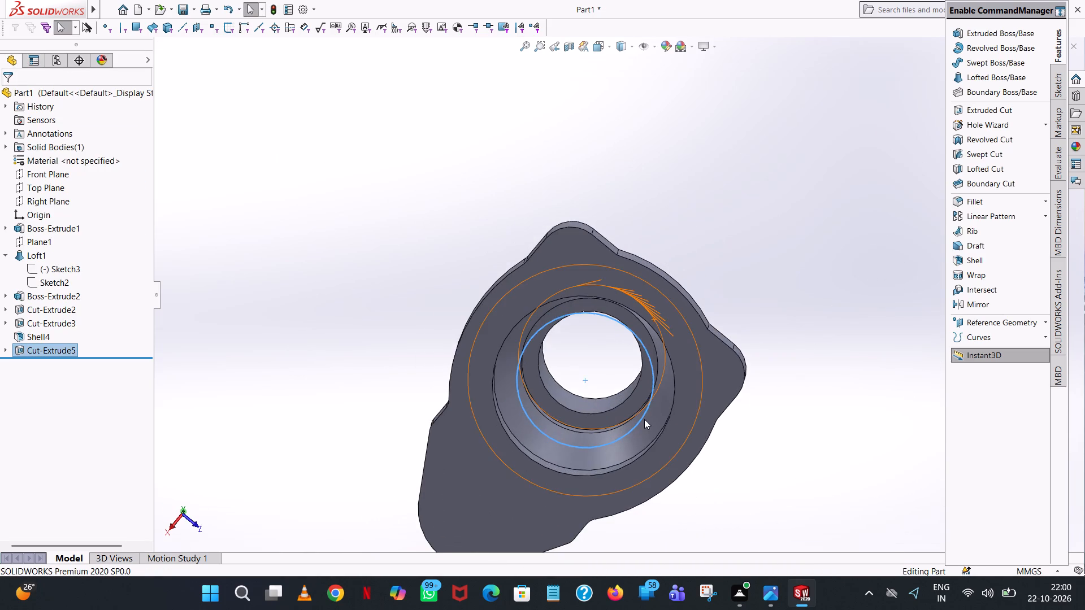
scroll(644, 419, down, 4)
click(835, 148)
middle_drag(712, 238, 731, 325)
scroll(731, 325, up, 4)
middle_drag(721, 294, 815, 391)
middle_drag(717, 210, 834, 186)
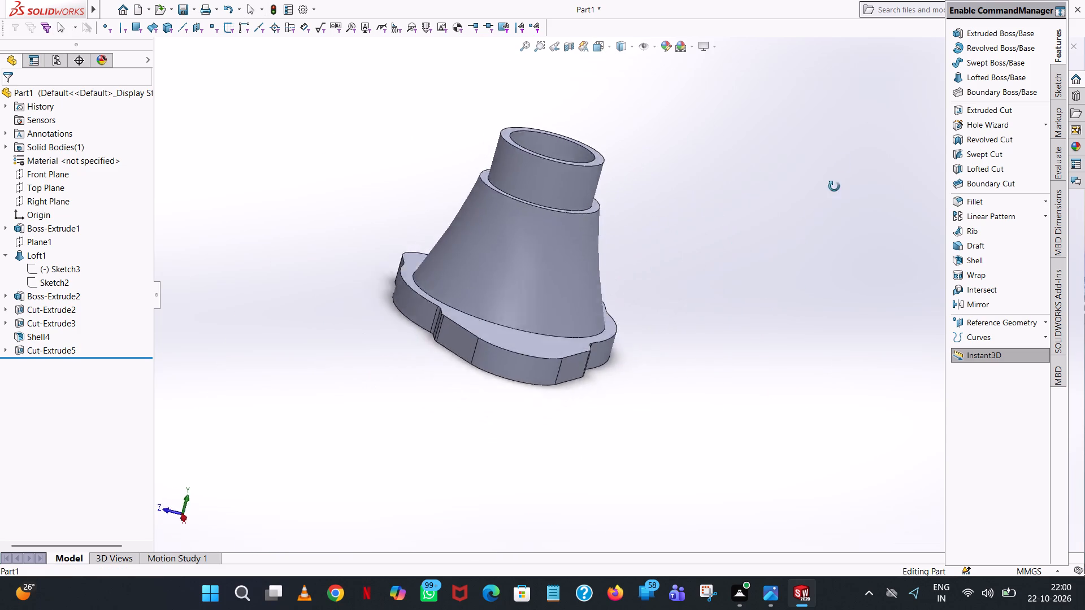
middle_drag(834, 186, 924, 320)
scroll(933, 225, up, 1)
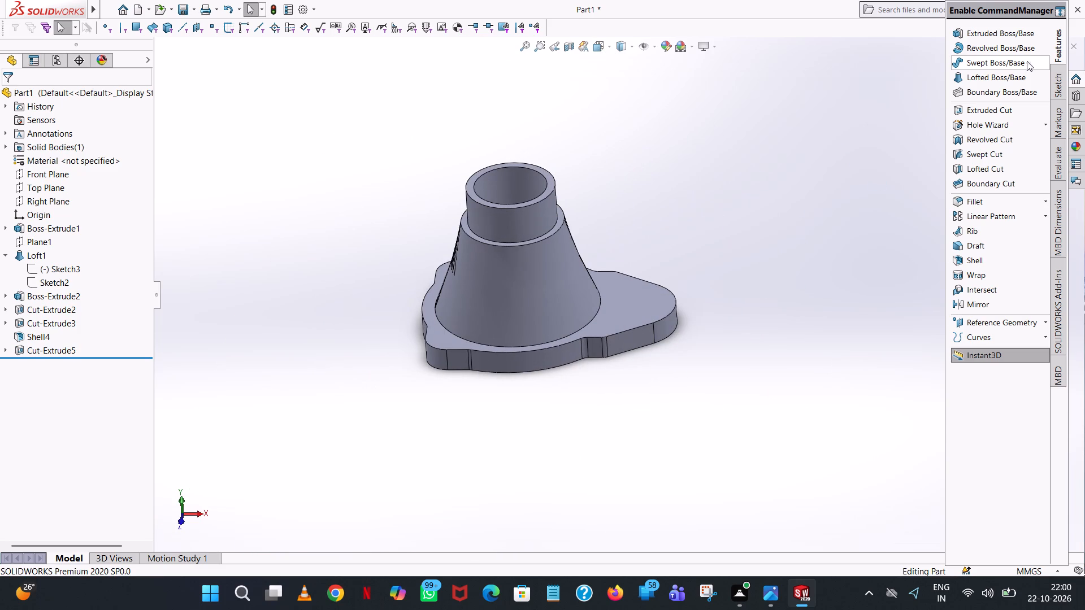
Start an Extruded Boss sketch on the annular shoulder face on top of the loft, viewed from the top.
click(984, 31)
middle_drag(623, 304, 623, 306)
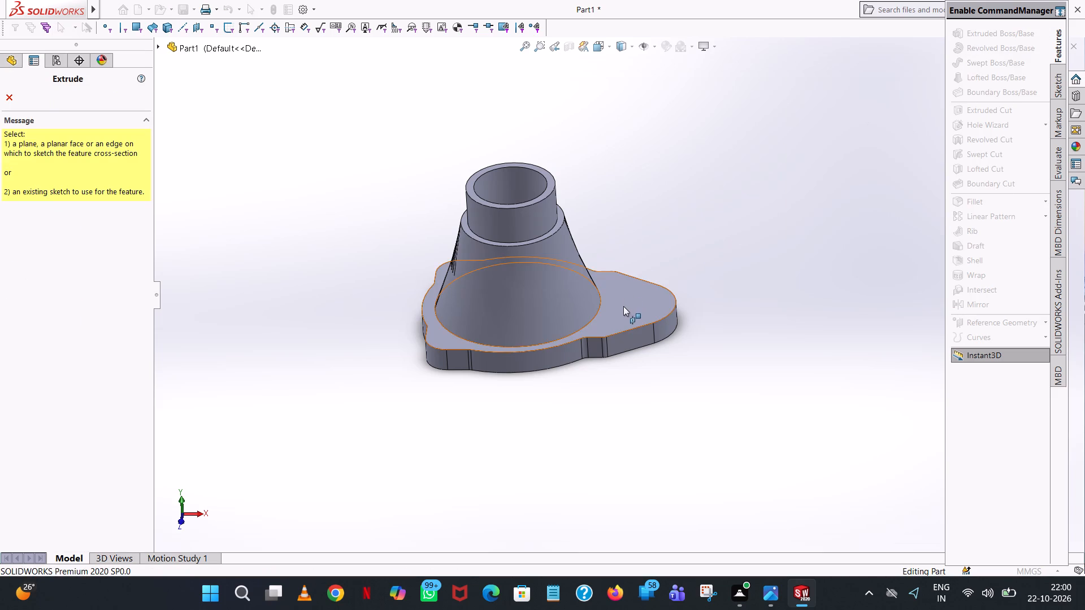
middle_drag(623, 306, 622, 372)
click(562, 224)
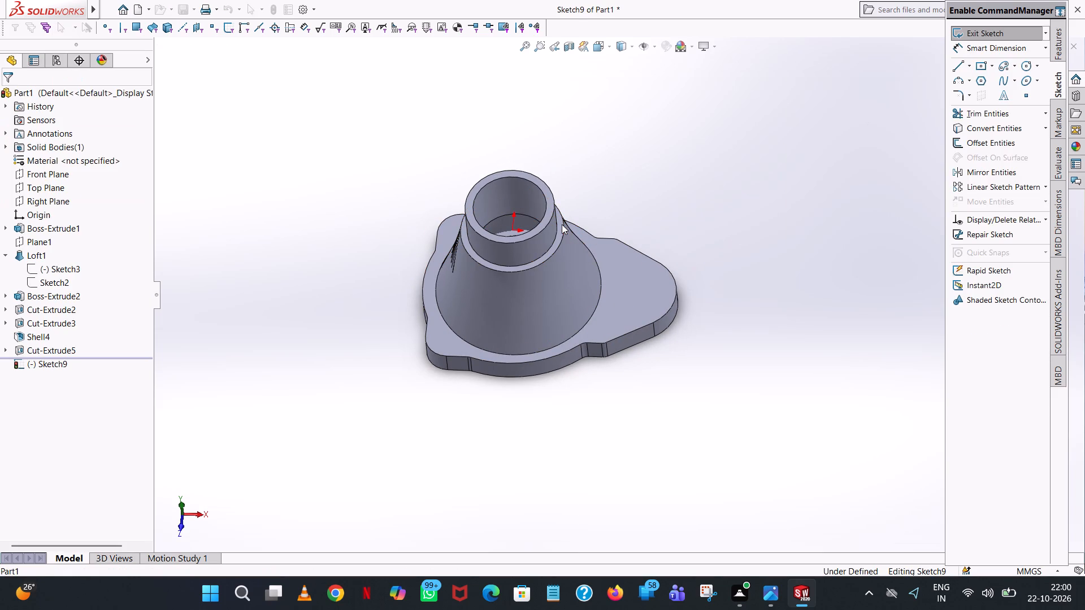
click(631, 47)
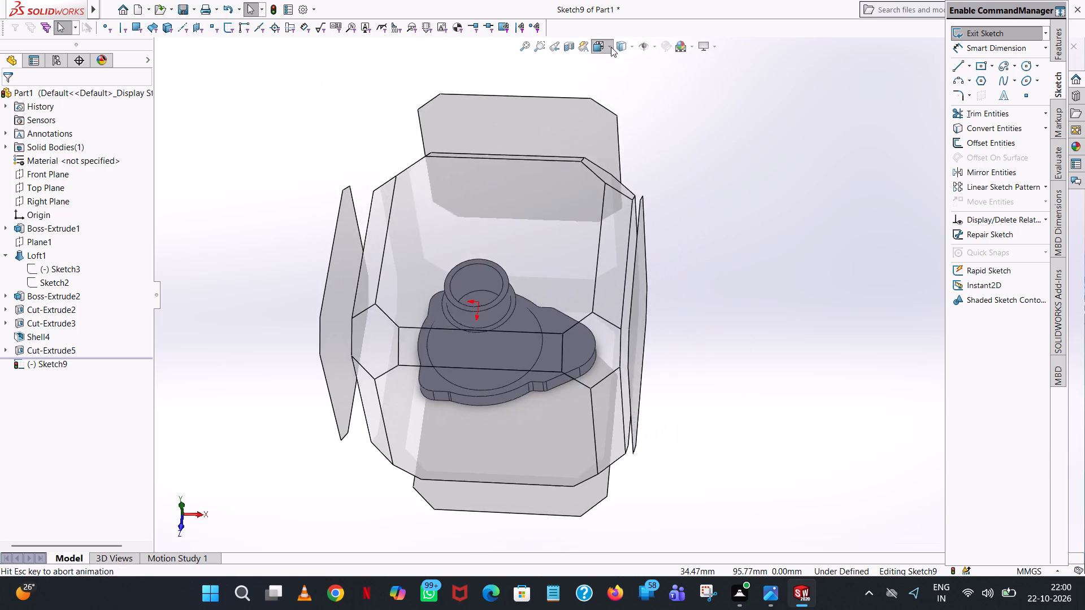
click(662, 110)
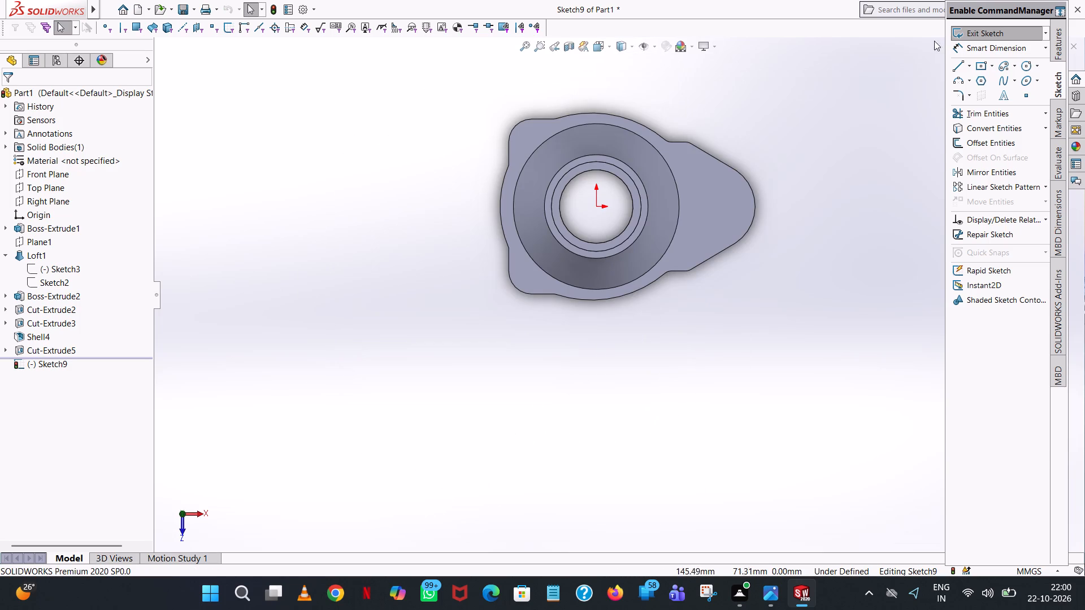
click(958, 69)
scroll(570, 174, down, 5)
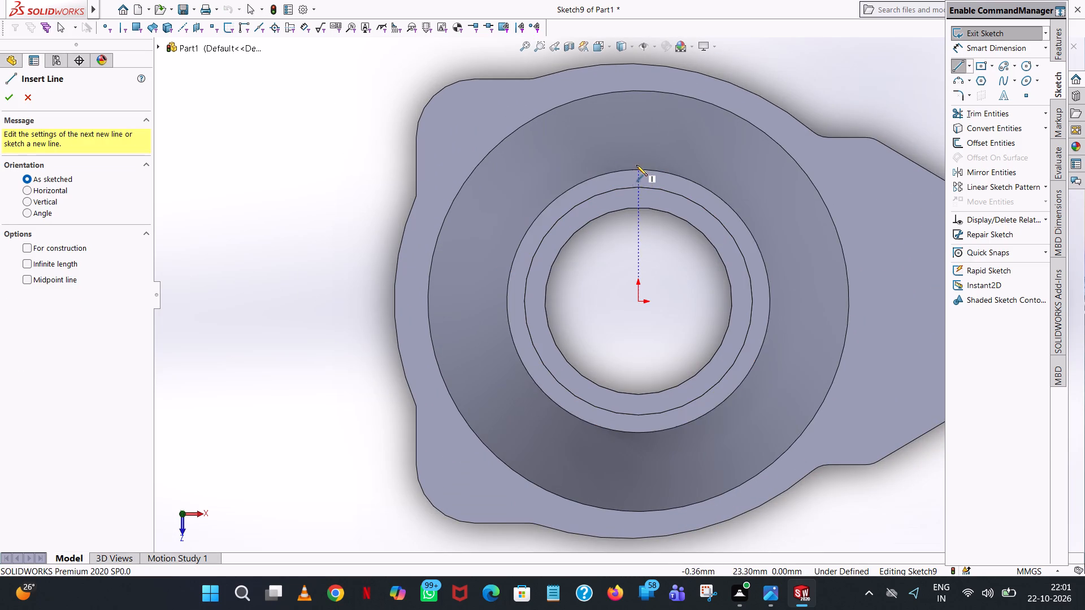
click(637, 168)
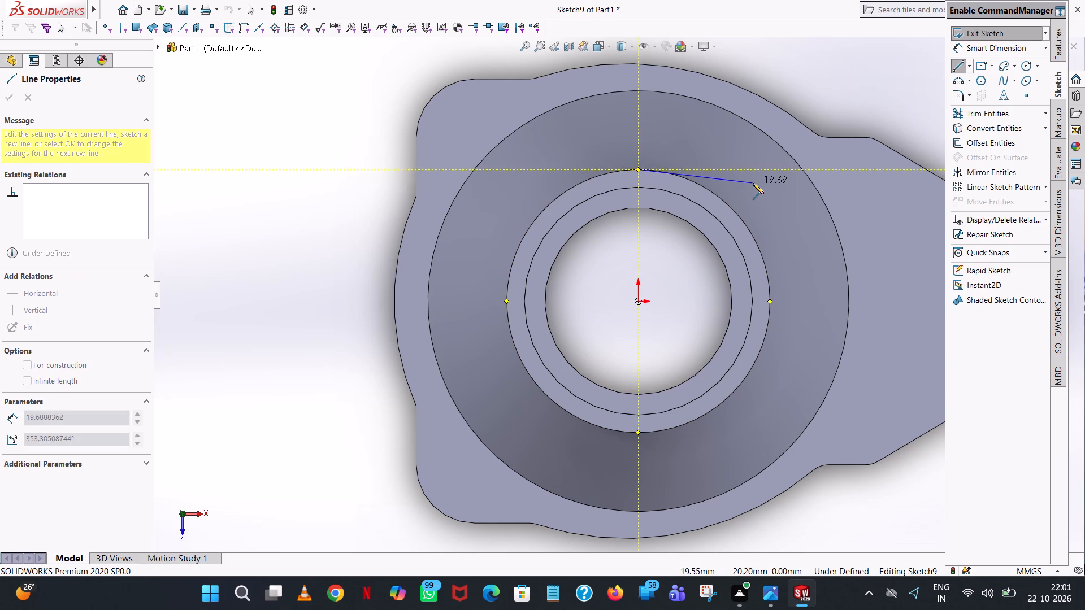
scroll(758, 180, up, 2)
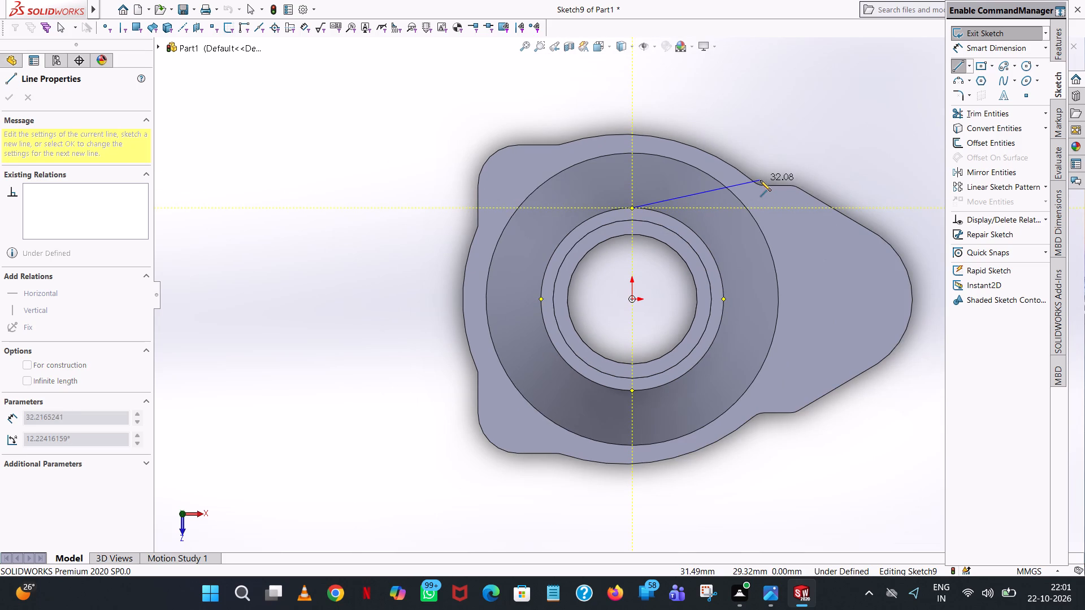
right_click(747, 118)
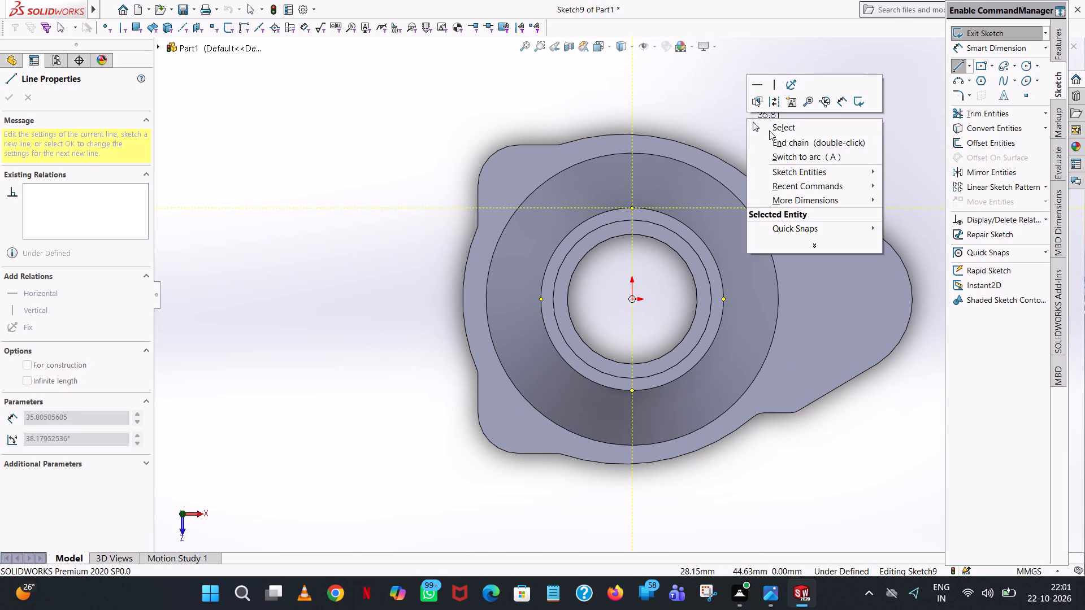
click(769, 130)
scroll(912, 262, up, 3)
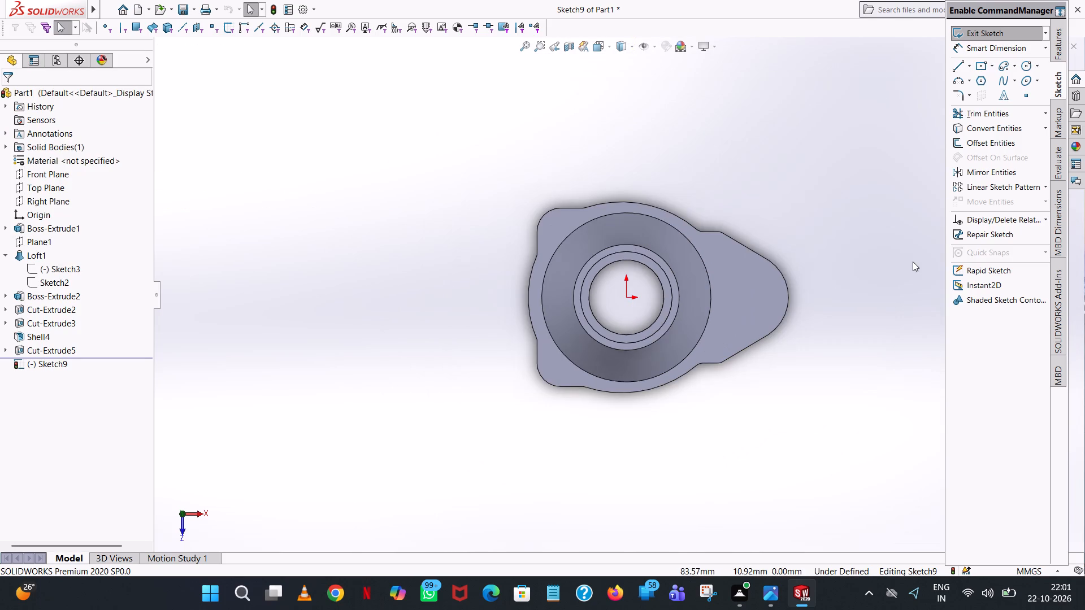
Sketch a circle centred on the base plate lobe's arc centre, reaching out to the lobe's rounded edge.
scroll(835, 308, down, 2)
click(1031, 65)
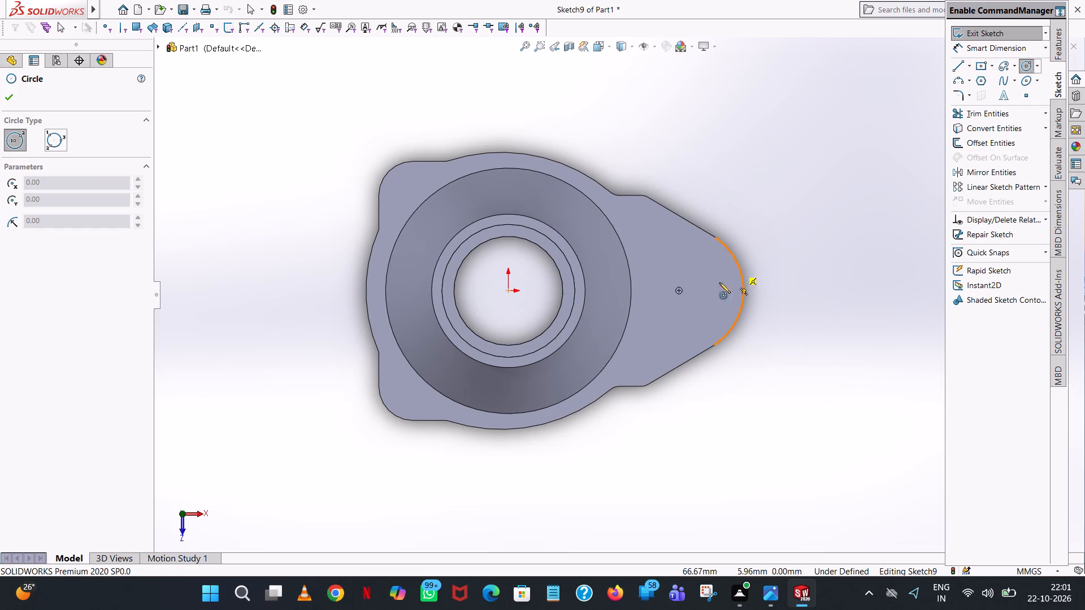
click(678, 290)
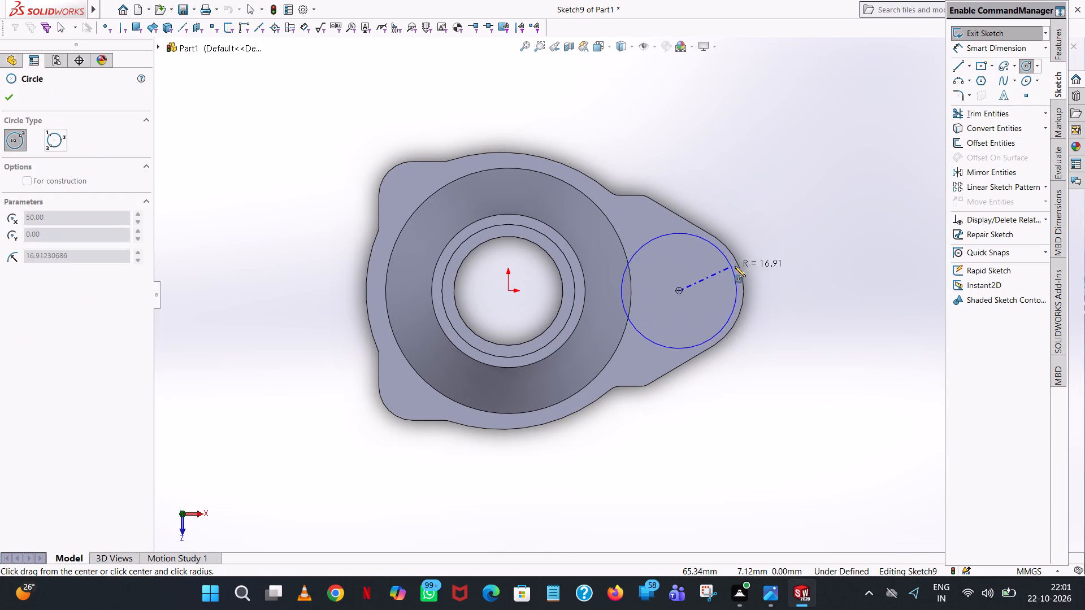
click(736, 266)
right_click(736, 266)
click(769, 269)
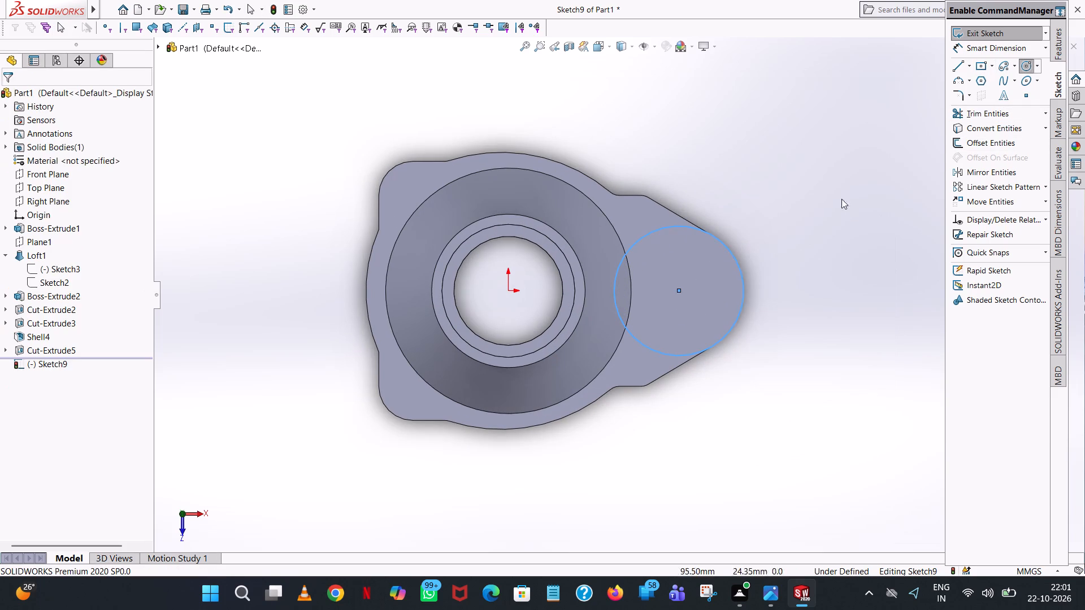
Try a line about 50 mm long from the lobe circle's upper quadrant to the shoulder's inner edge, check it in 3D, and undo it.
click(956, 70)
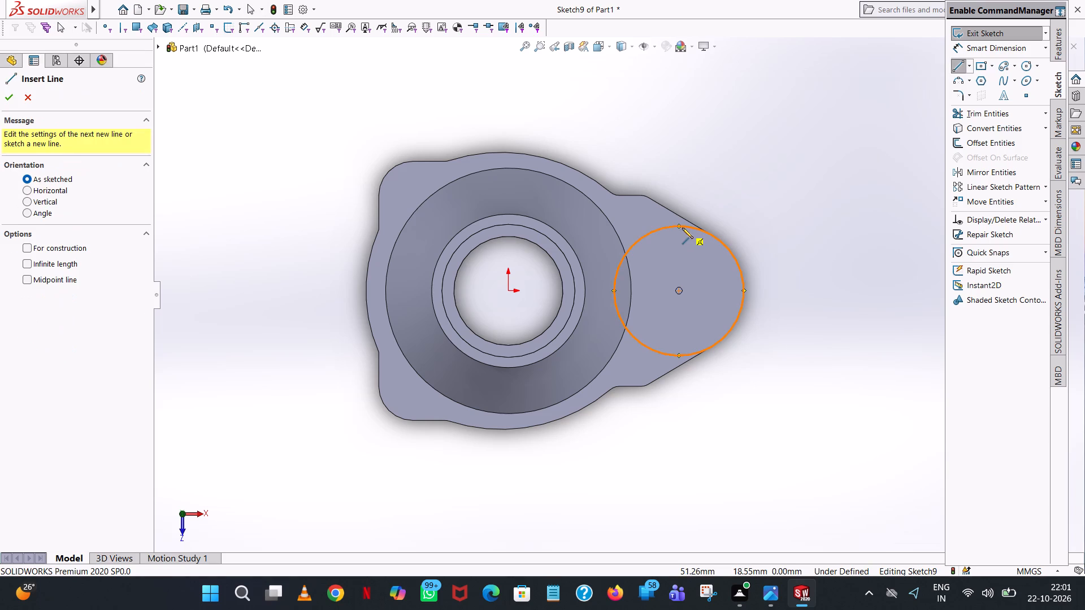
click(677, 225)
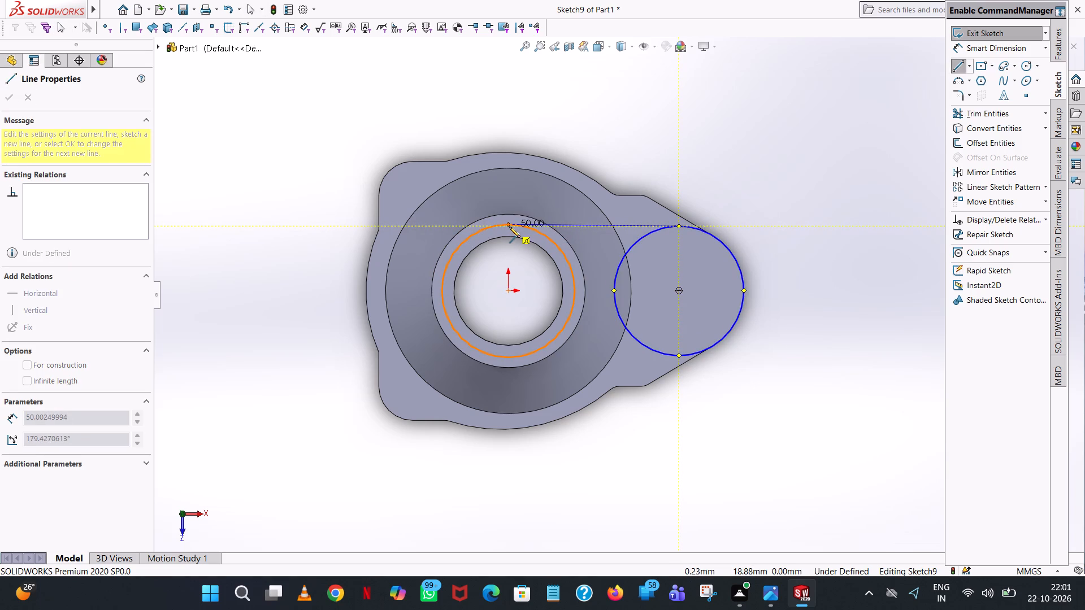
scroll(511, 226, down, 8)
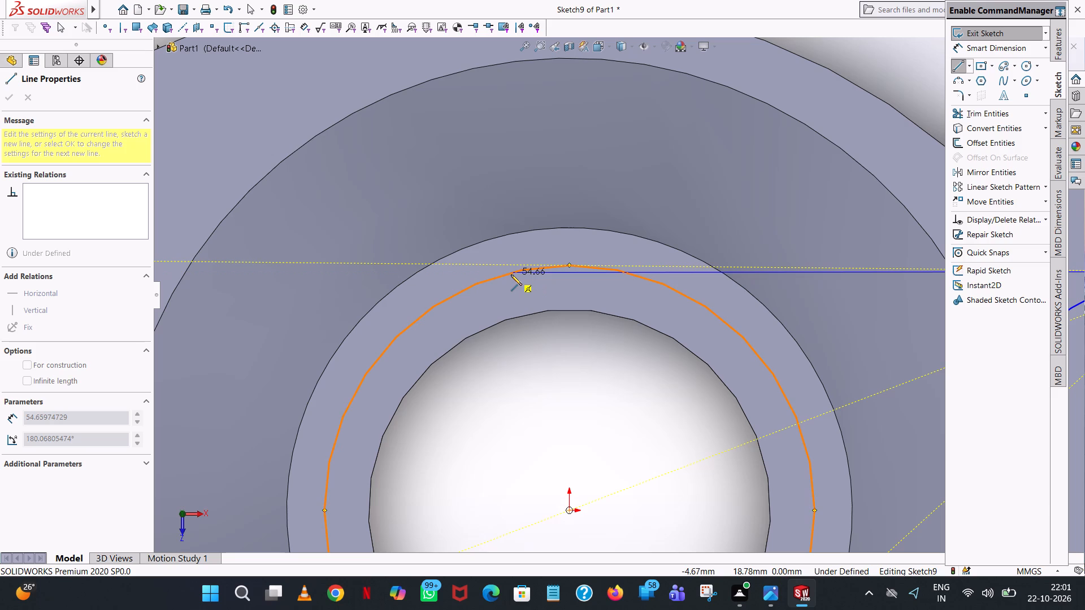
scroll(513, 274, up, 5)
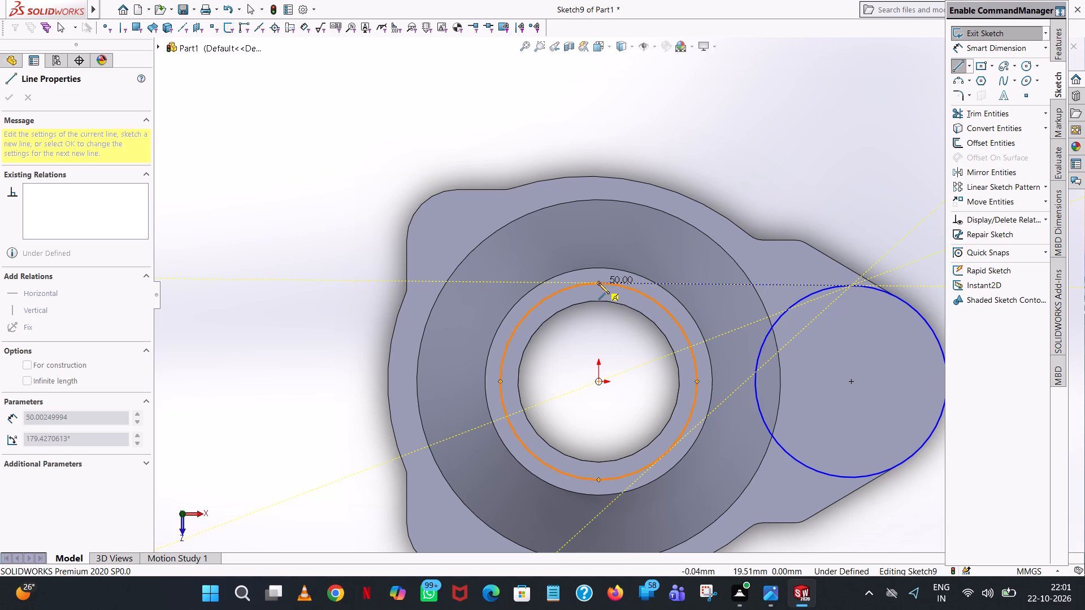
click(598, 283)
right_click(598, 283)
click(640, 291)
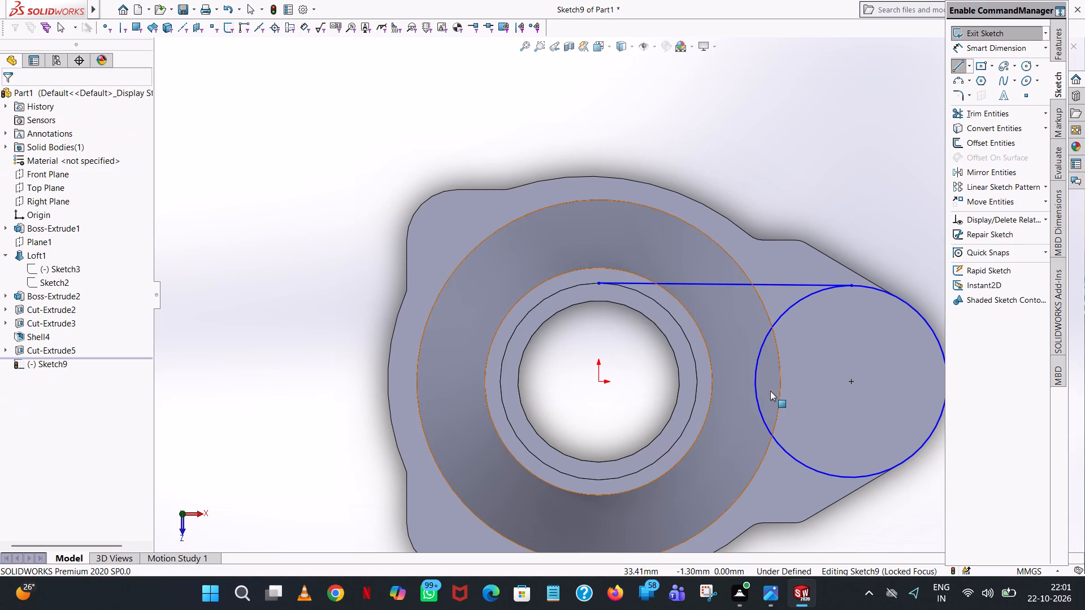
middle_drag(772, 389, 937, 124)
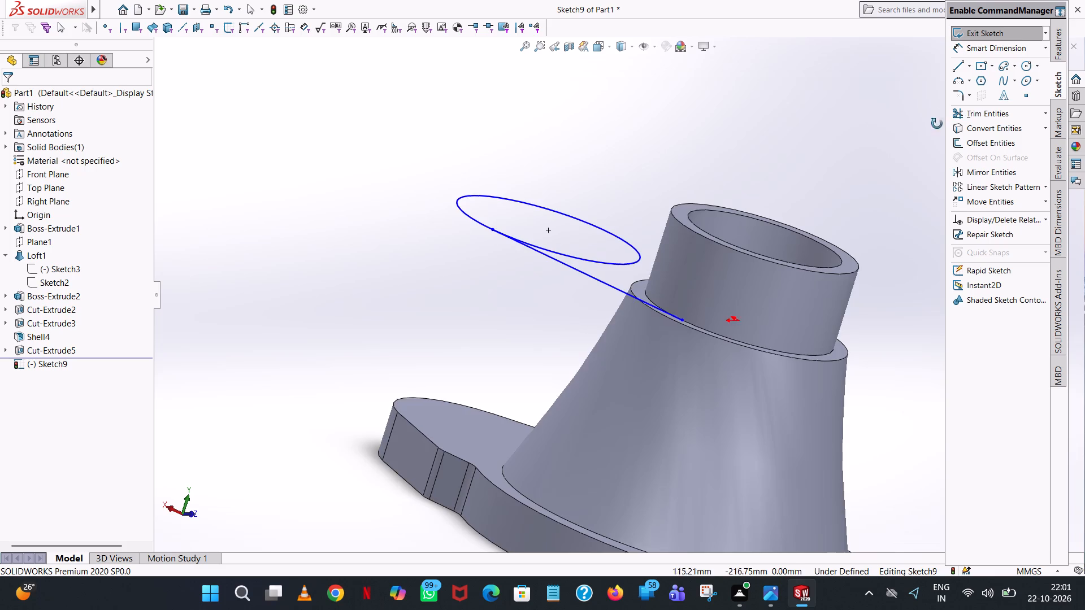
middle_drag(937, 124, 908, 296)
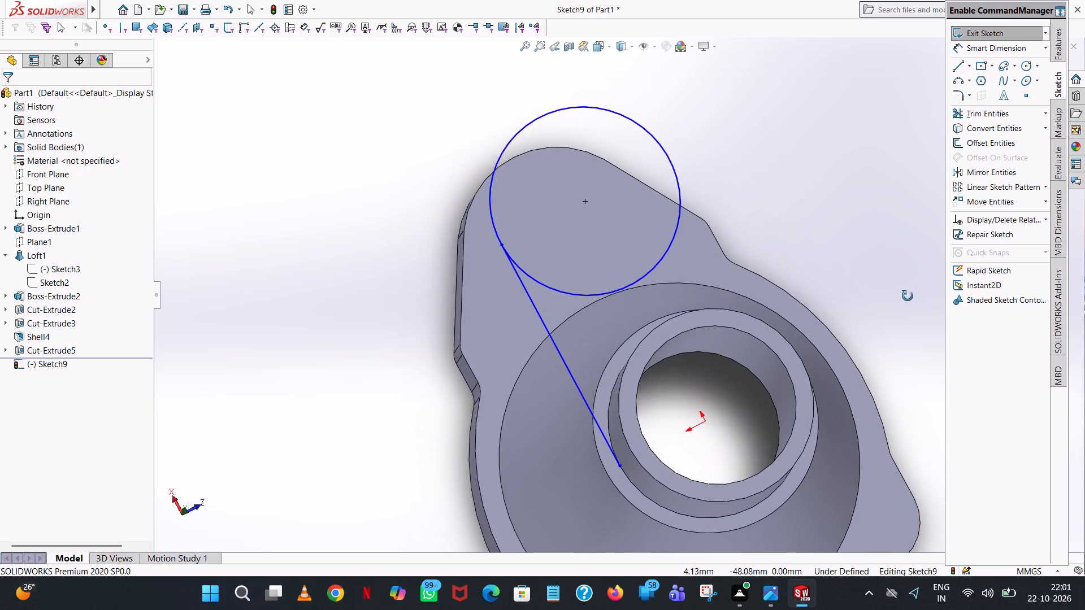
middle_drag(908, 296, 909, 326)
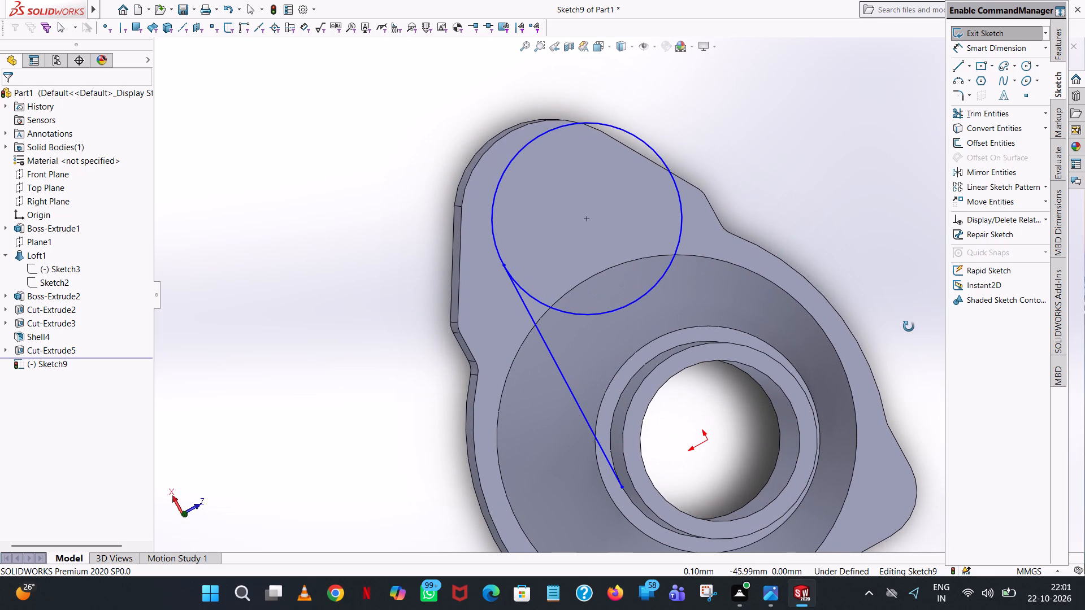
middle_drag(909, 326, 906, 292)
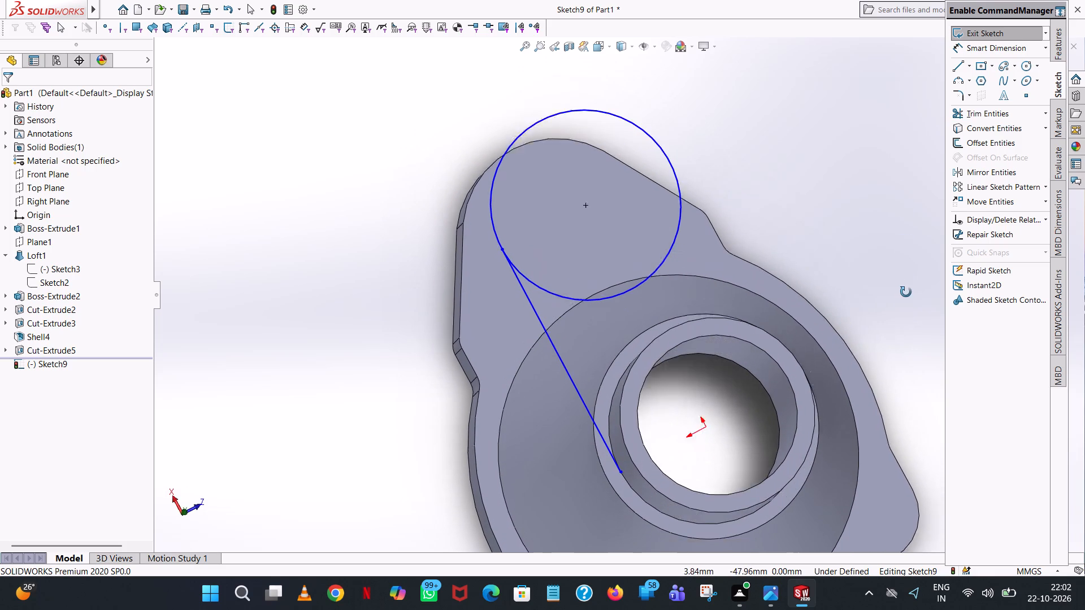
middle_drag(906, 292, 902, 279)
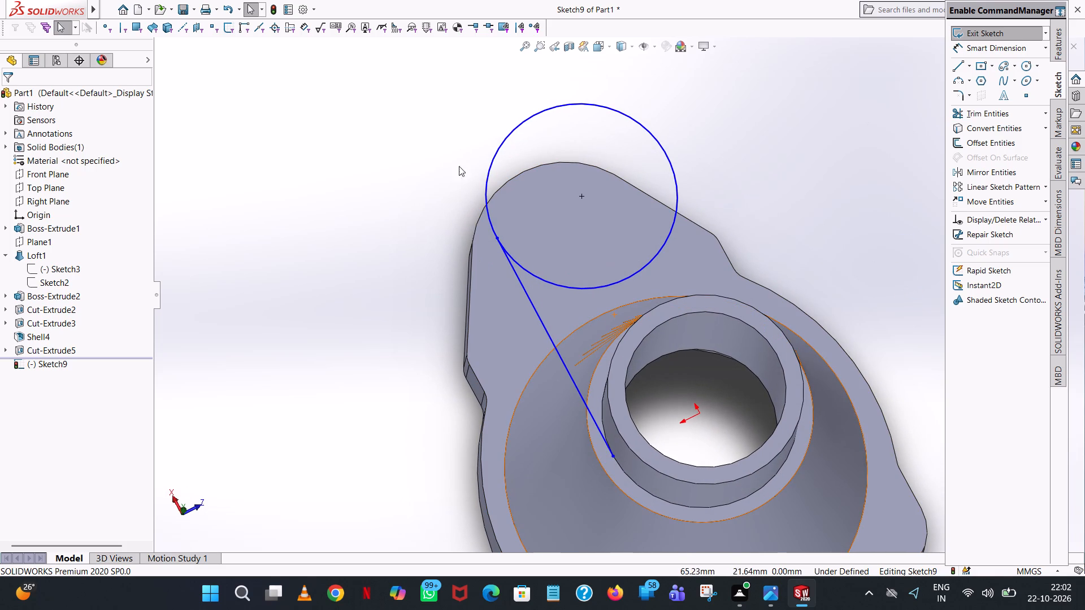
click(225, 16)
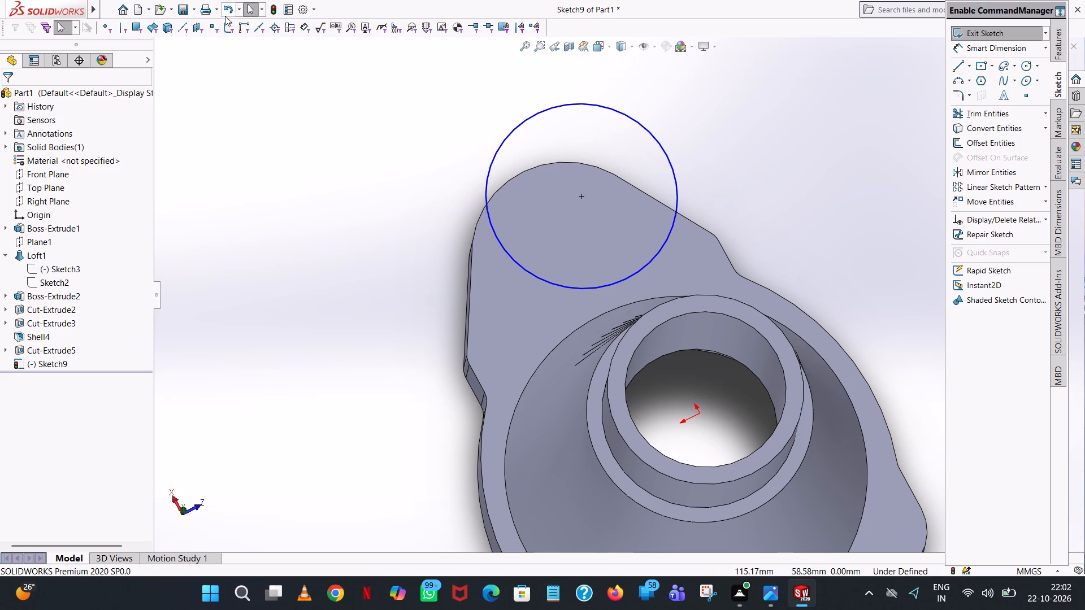
Sketch a line about 50.12 mm long from the shoulder's outer-edge quadrant to the matching quadrant of the lobe circle.
click(959, 65)
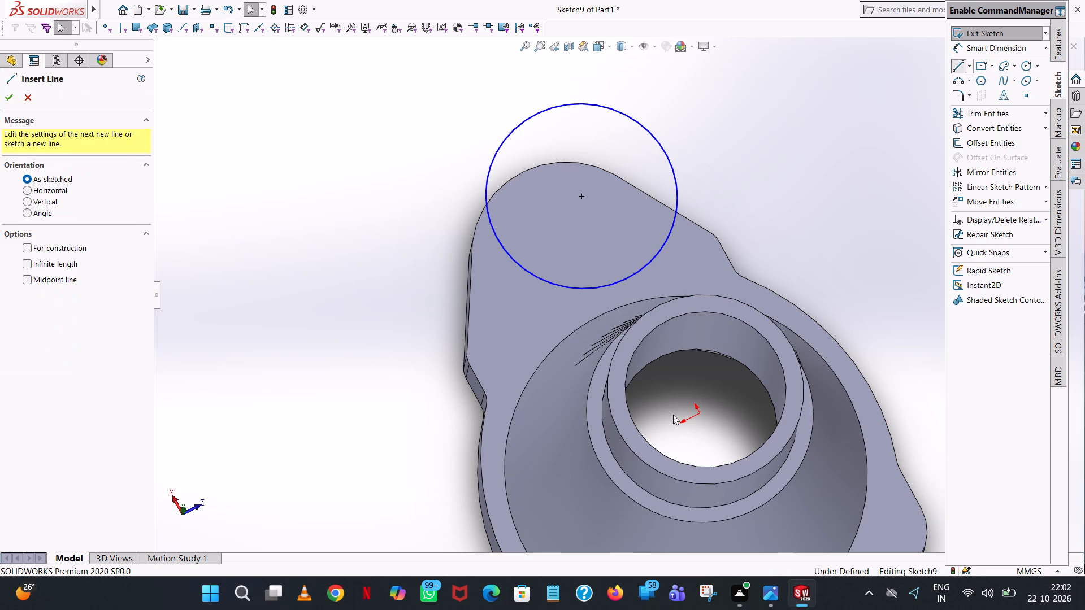
click(600, 464)
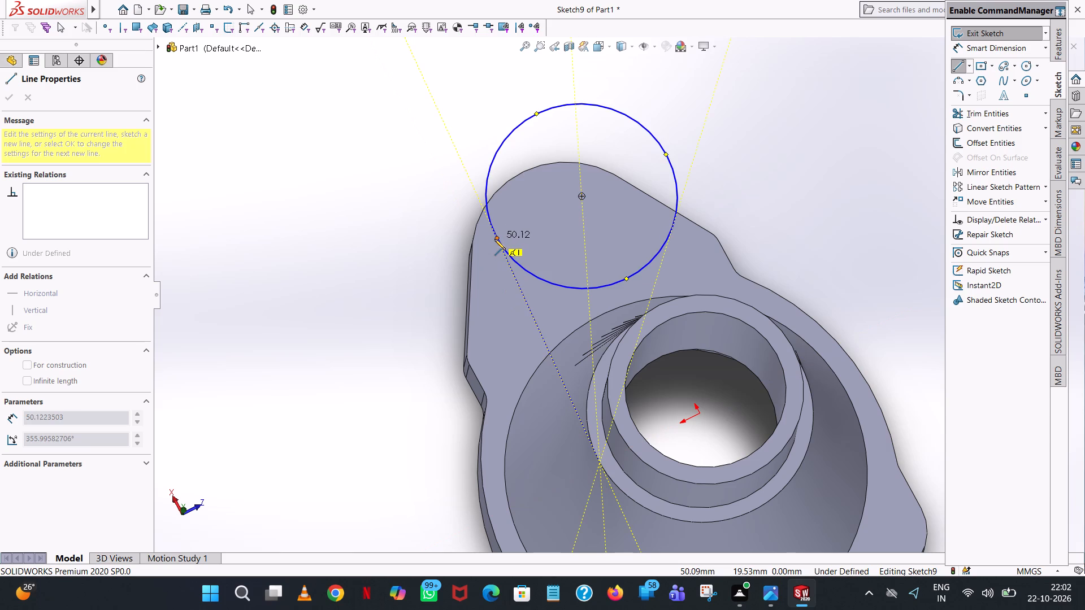
click(498, 237)
right_click(498, 237)
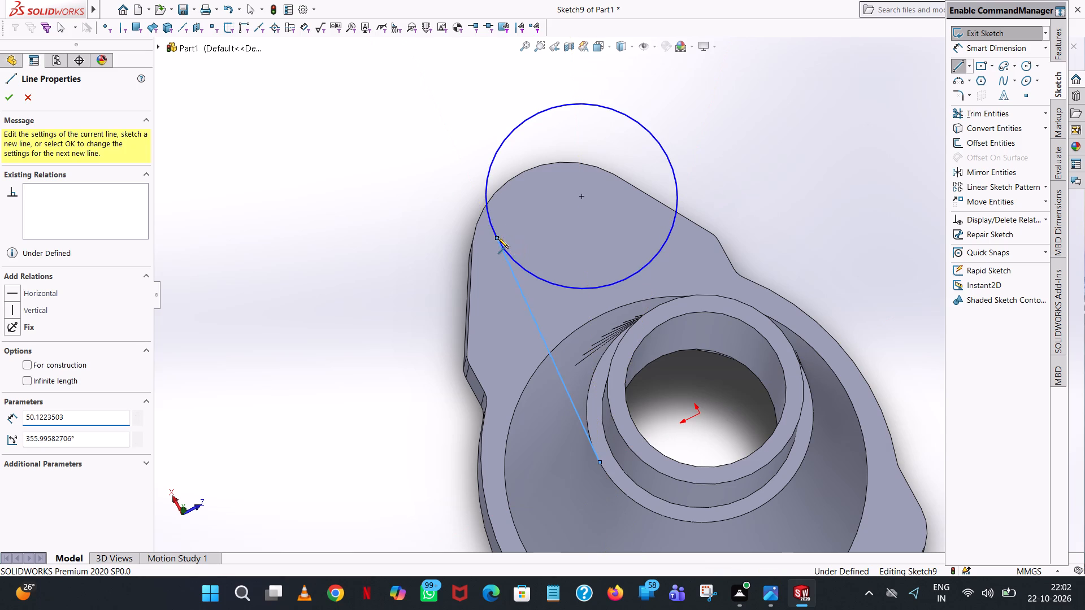
click(527, 245)
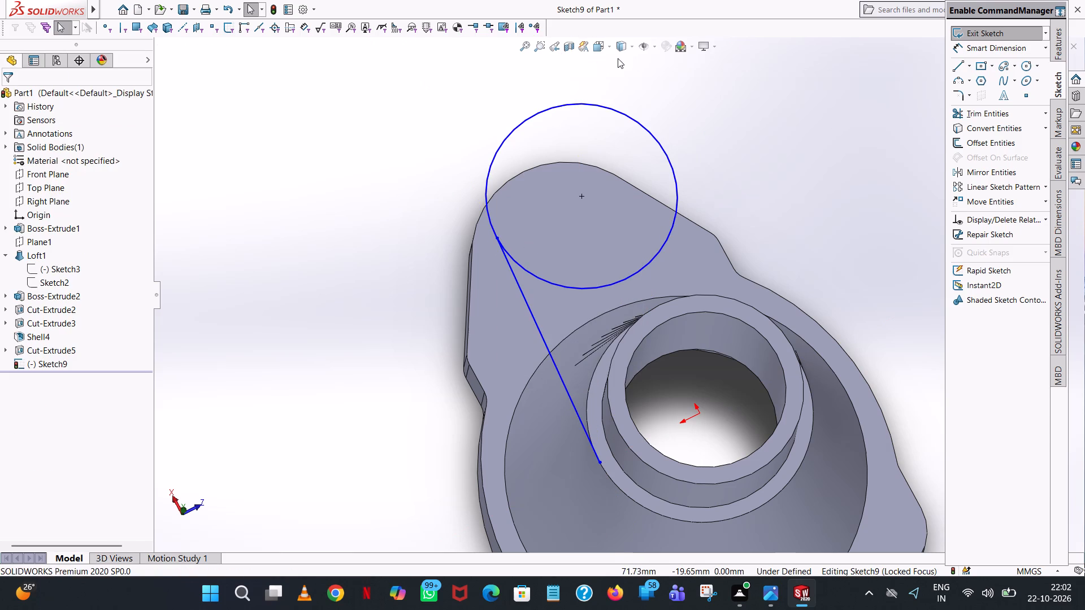
In the top view, sketch a matching line about 50.12 mm long between the opposite quadrants of the shoulder's outer edge and lobe circle.
click(608, 47)
click(667, 111)
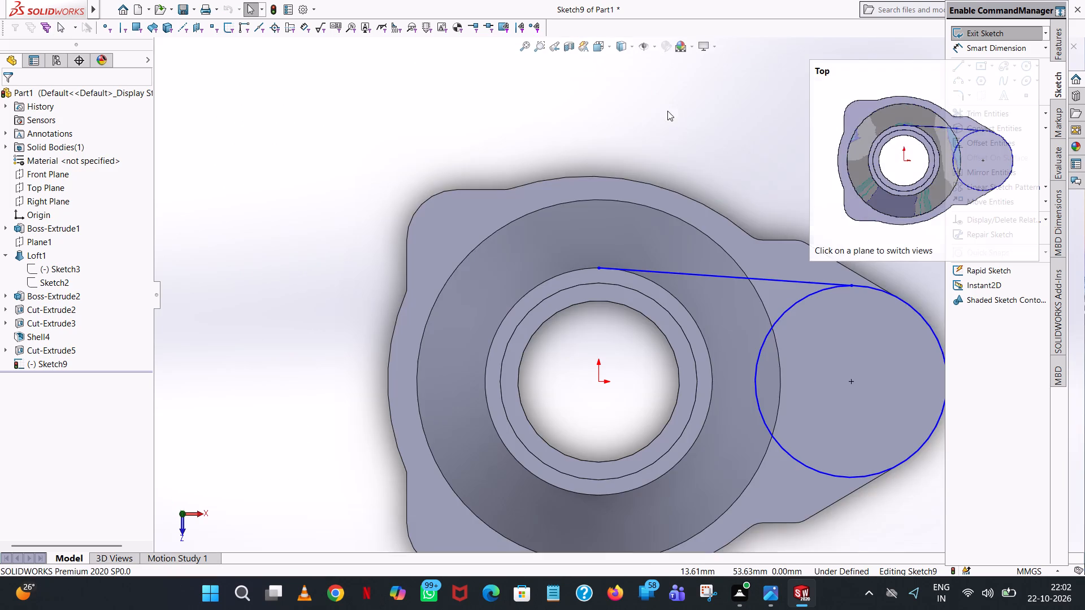
scroll(790, 403, up, 3)
click(653, 100)
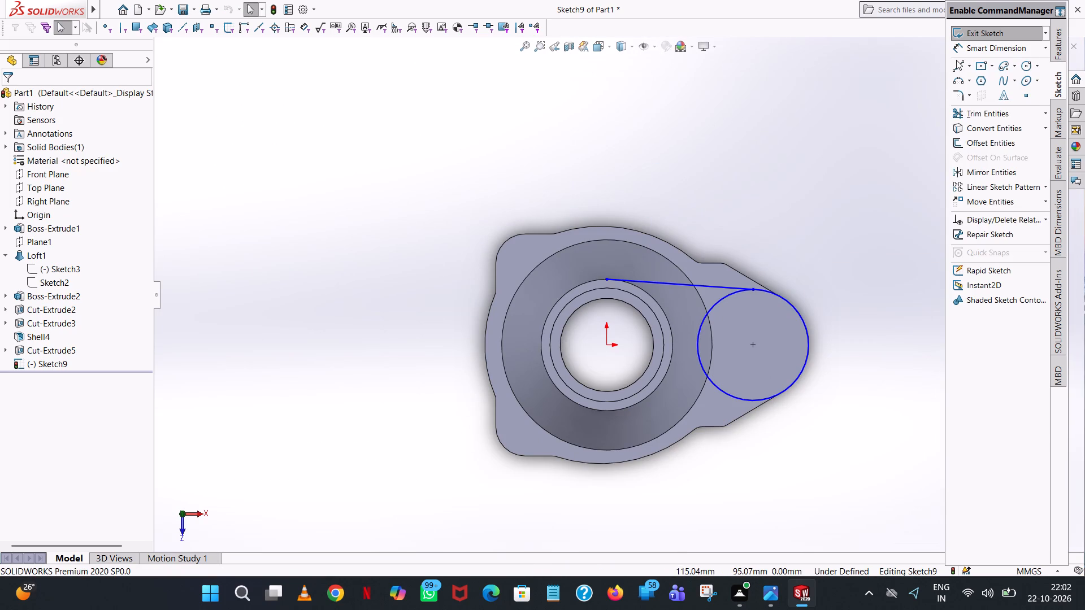
click(956, 64)
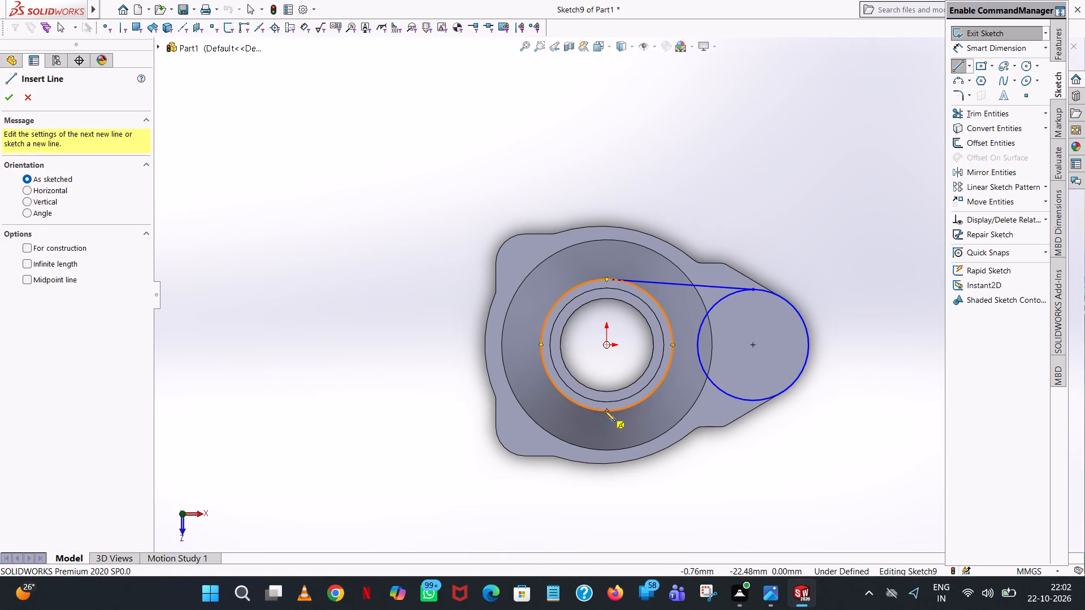
click(605, 411)
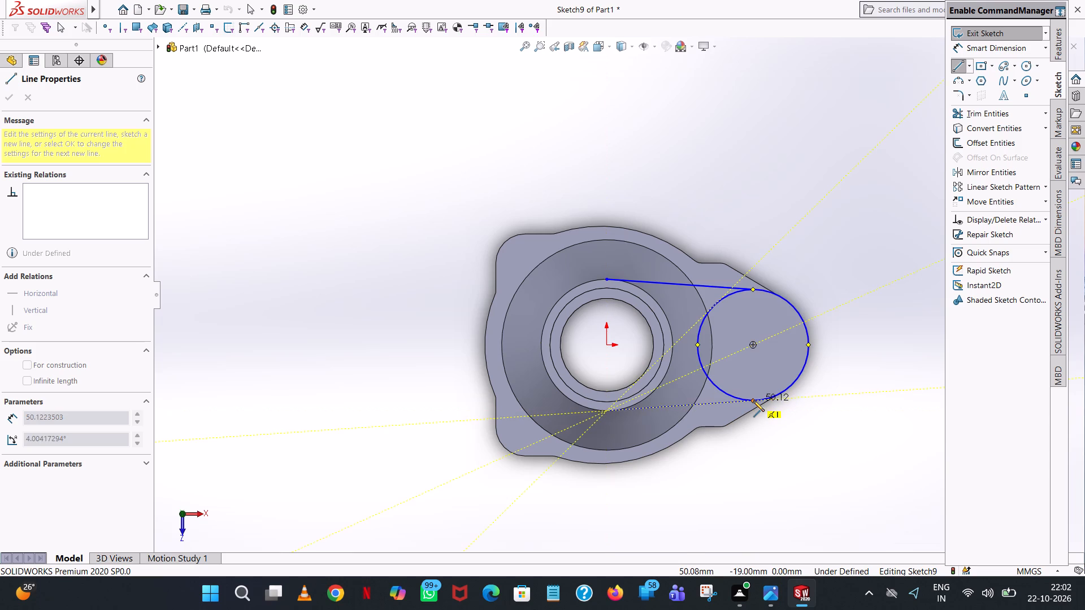
click(753, 400)
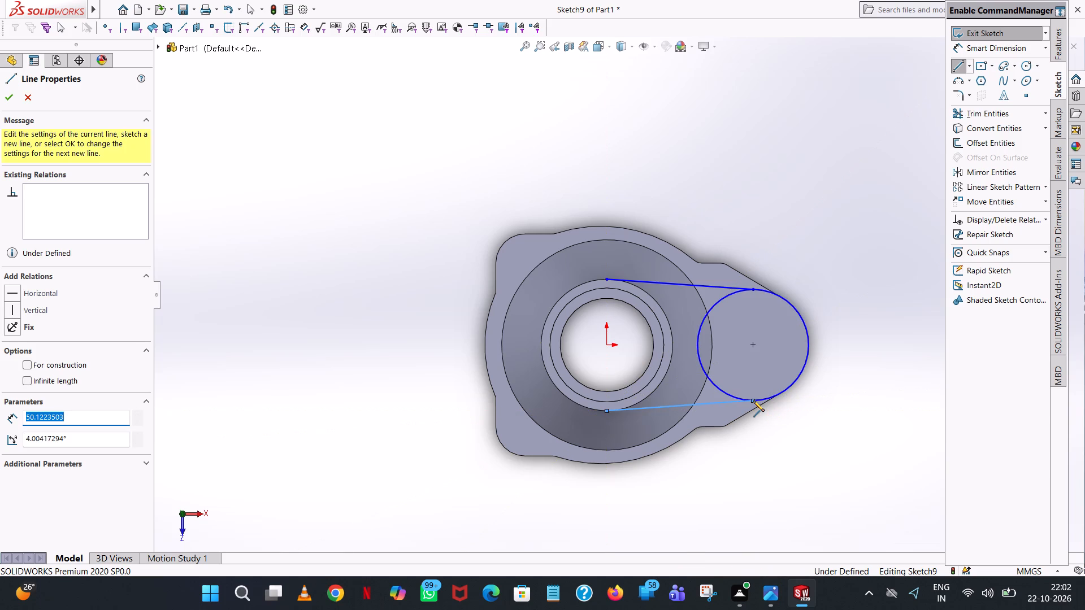
right_click(753, 400)
click(780, 405)
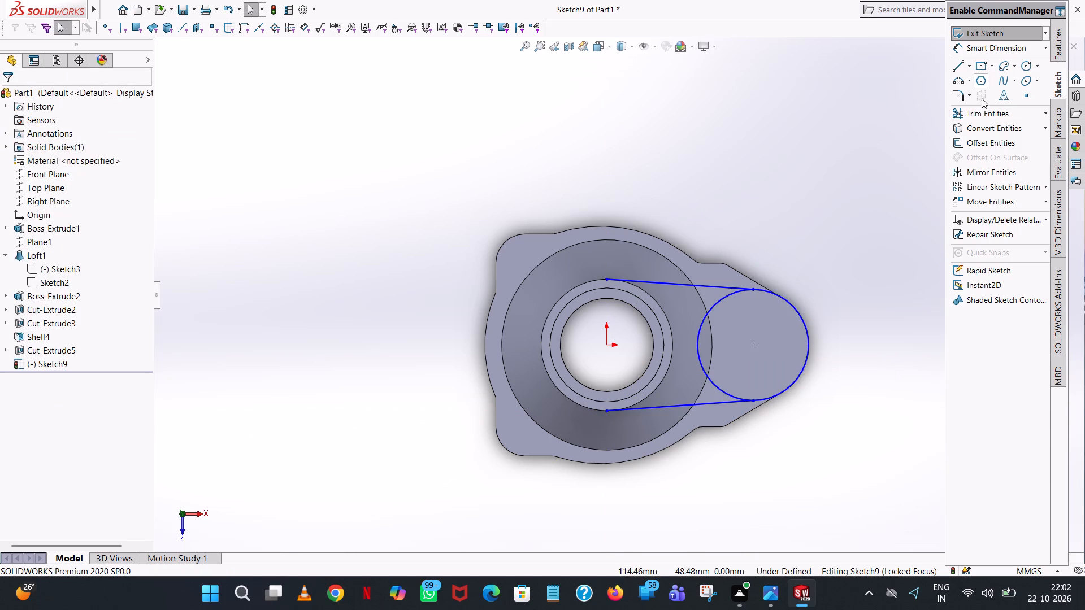
Trim away the half of the lobe circle that faces the cylinder, between the two connecting lines.
click(980, 110)
click(710, 313)
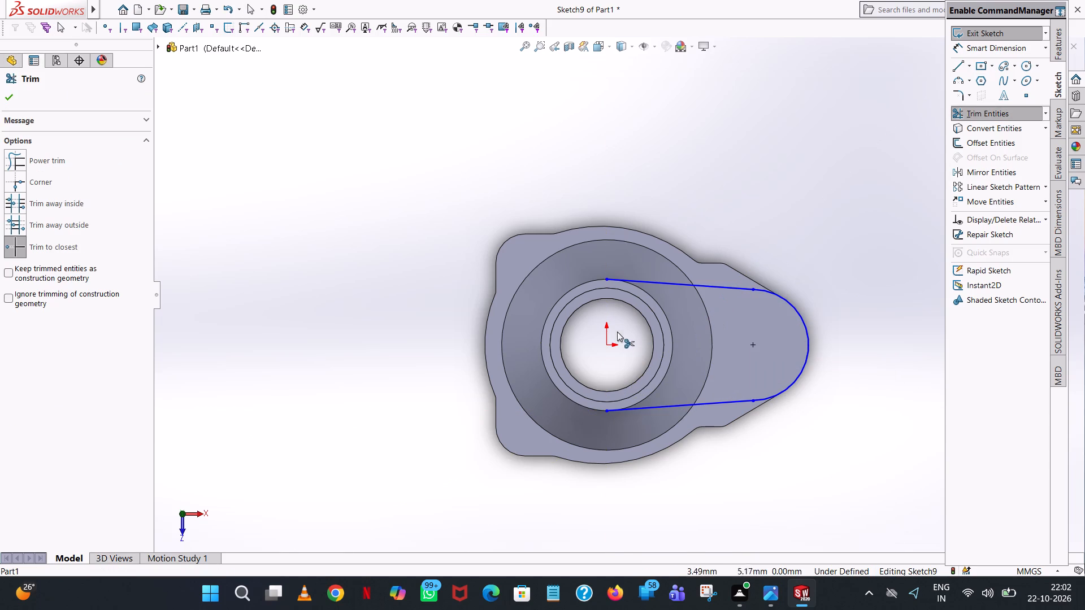
Sketch a circle at the origin matching the shoulder's outer edge and trim its half facing away from the lobe to close the profile.
click(1029, 66)
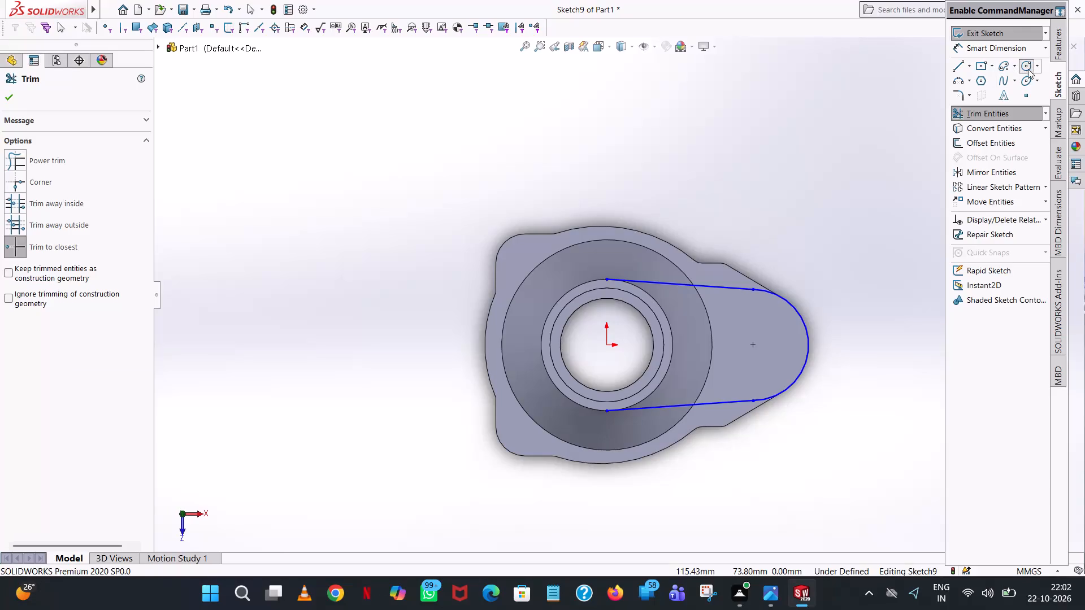
click(605, 347)
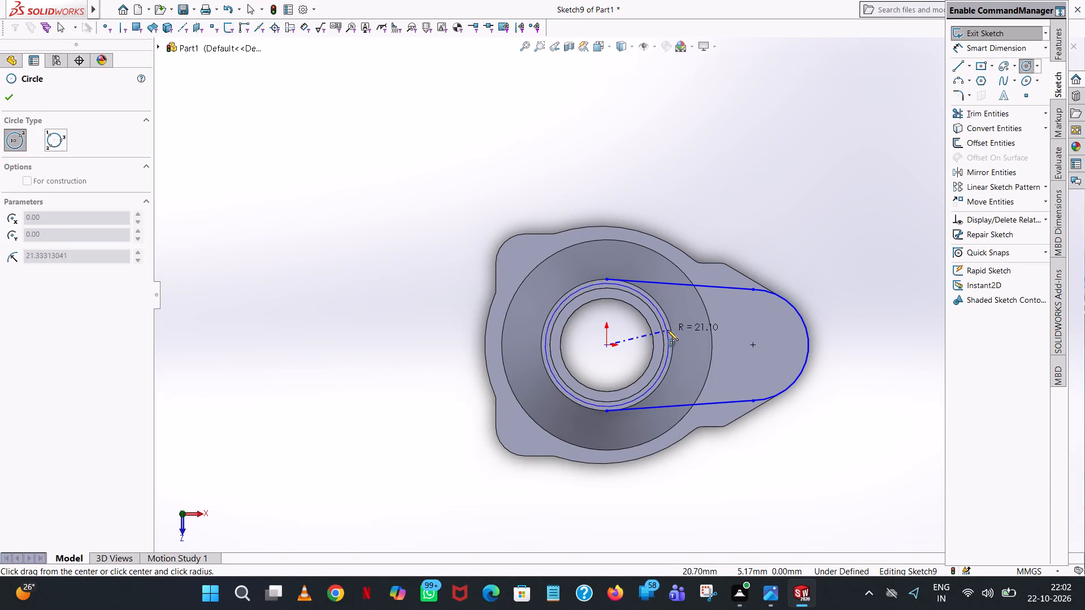
click(671, 330)
right_click(671, 330)
click(697, 340)
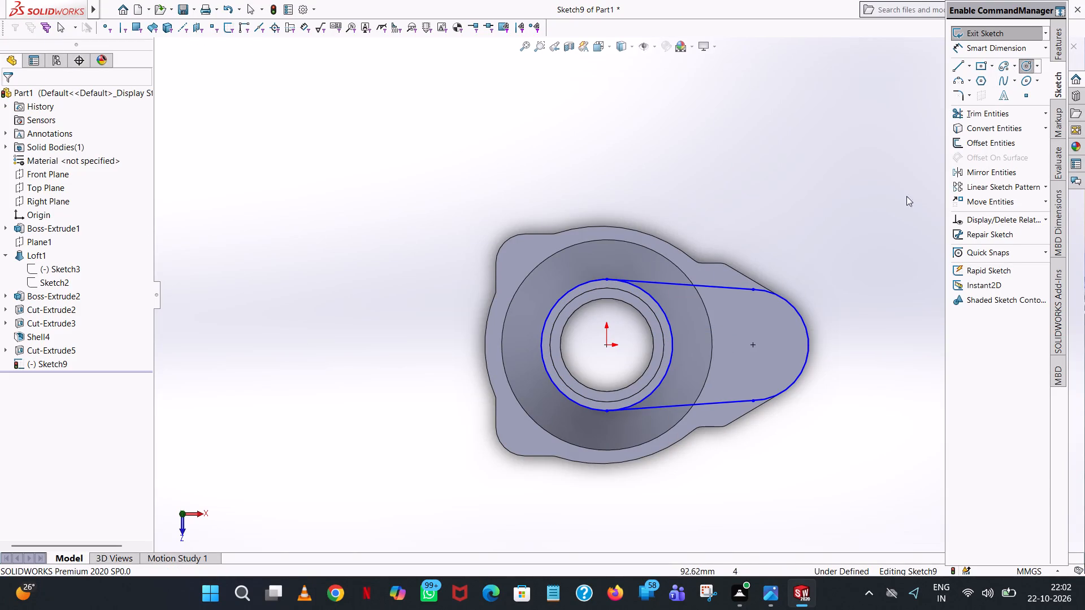
click(974, 116)
click(545, 327)
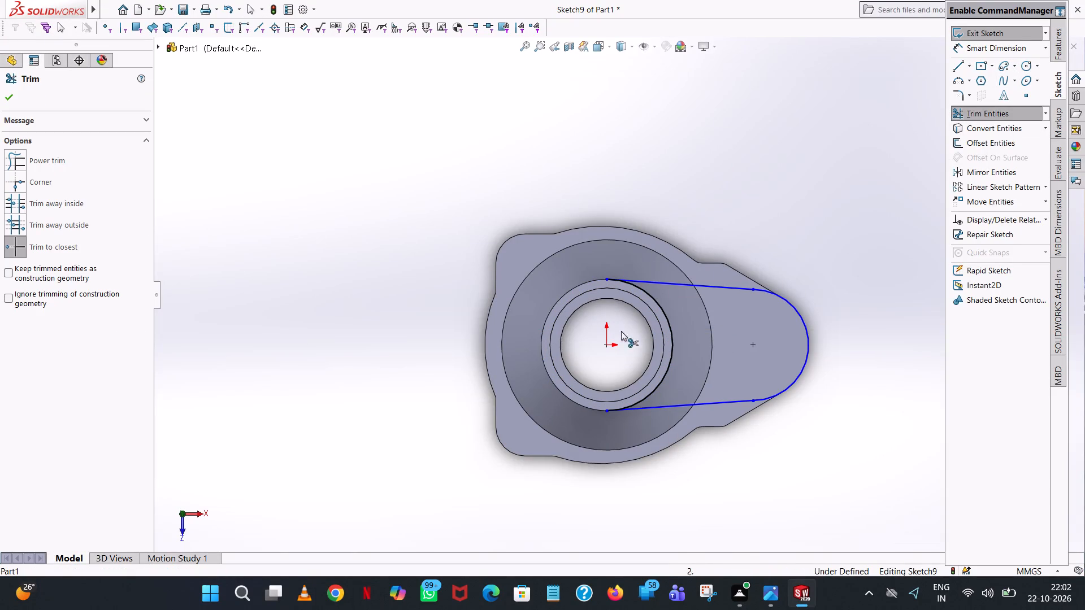
middle_drag(779, 451, 790, 236)
scroll(779, 451, up, 1)
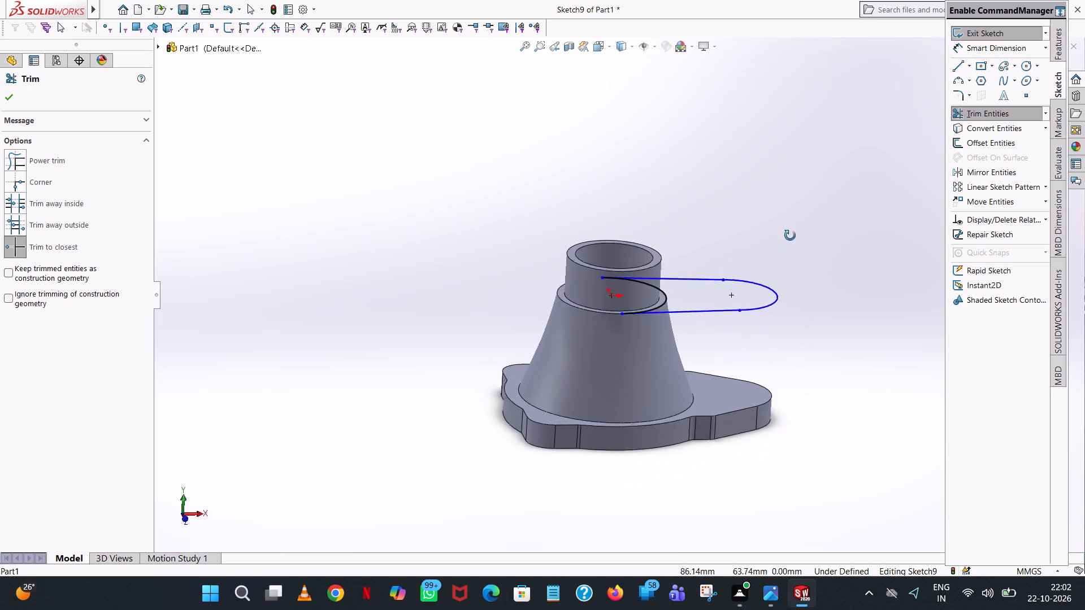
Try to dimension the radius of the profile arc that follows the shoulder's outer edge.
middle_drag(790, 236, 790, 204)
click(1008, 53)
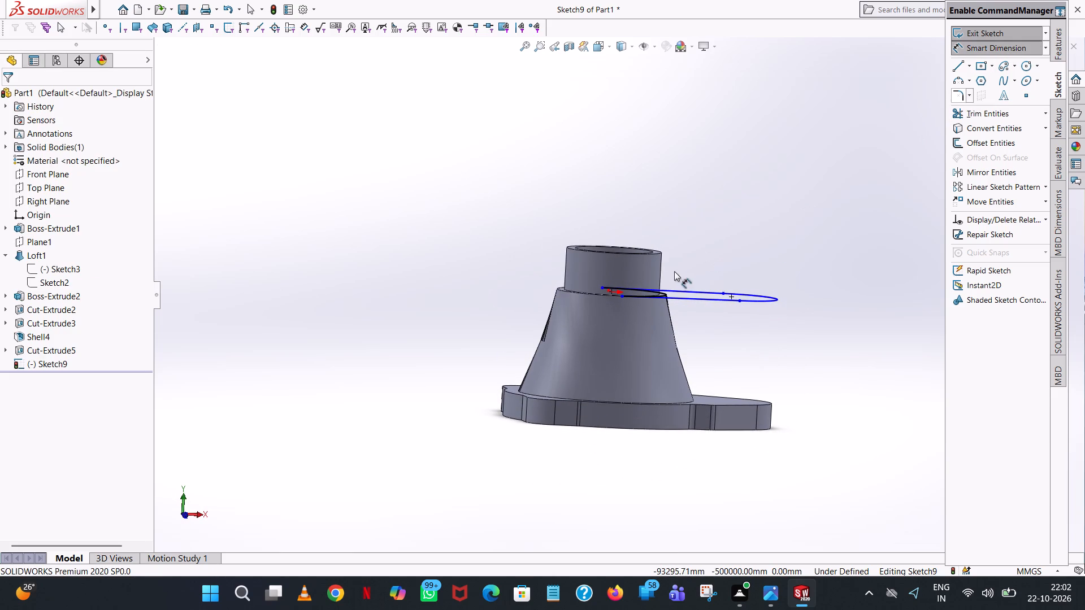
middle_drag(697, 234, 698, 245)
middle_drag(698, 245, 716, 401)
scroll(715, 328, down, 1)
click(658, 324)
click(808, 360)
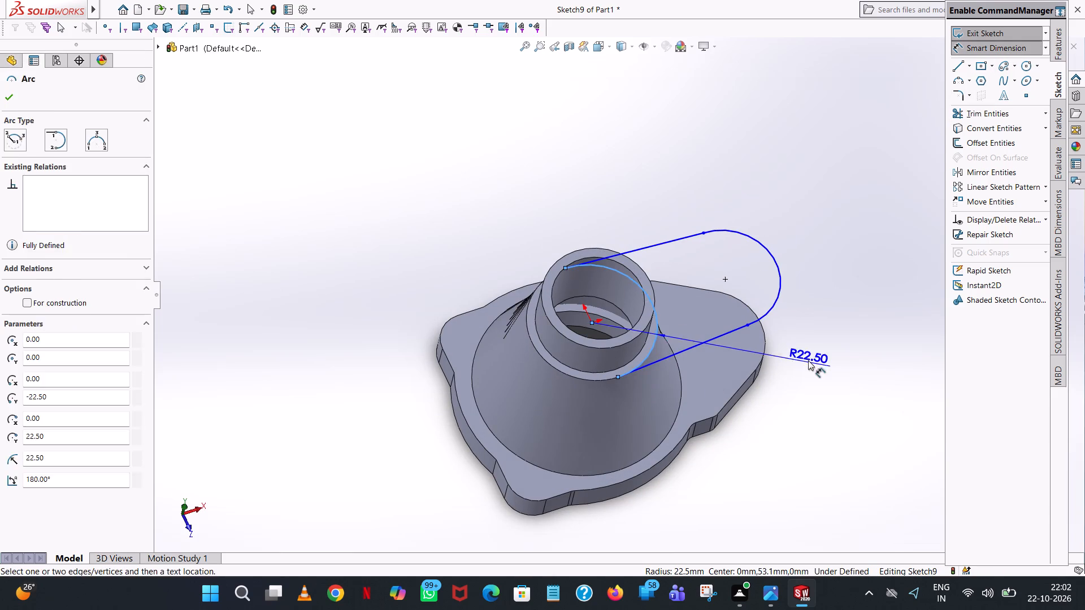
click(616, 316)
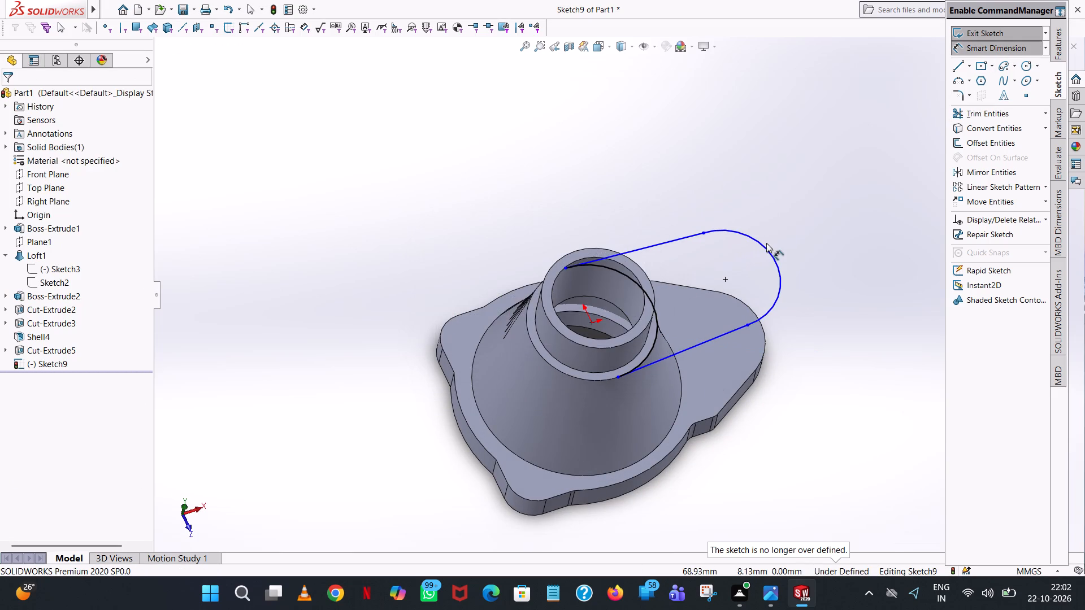
Dimension the radius of the profile's rounded outer end arc.
click(765, 247)
click(840, 202)
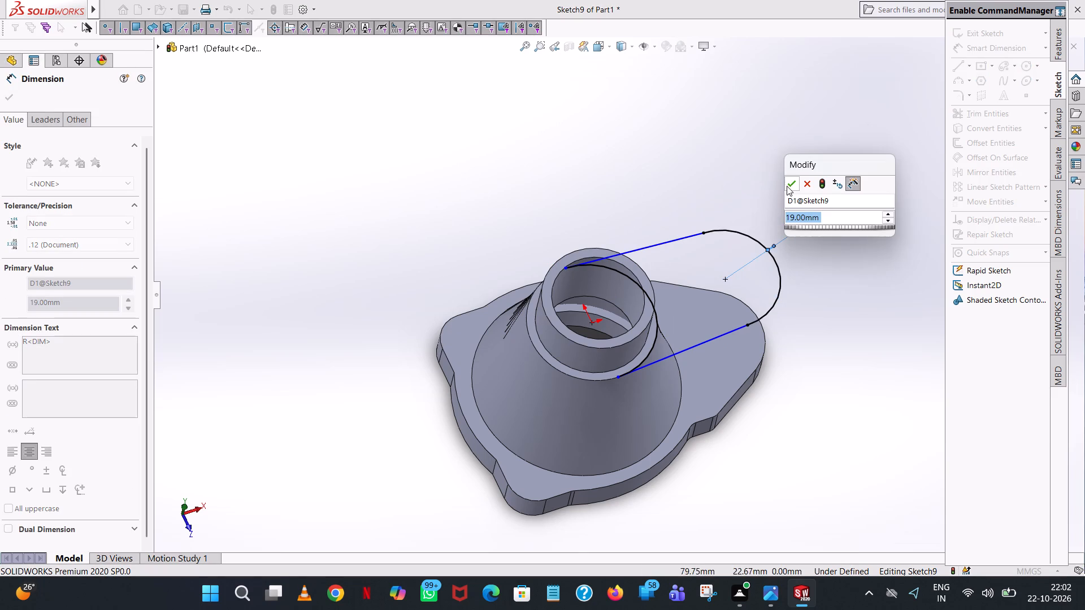
click(787, 185)
click(748, 175)
Dimension the horizontal span of each of the two straight lines connecting the shoulder arc and the outer end arc.
middle_drag(749, 185, 736, 334)
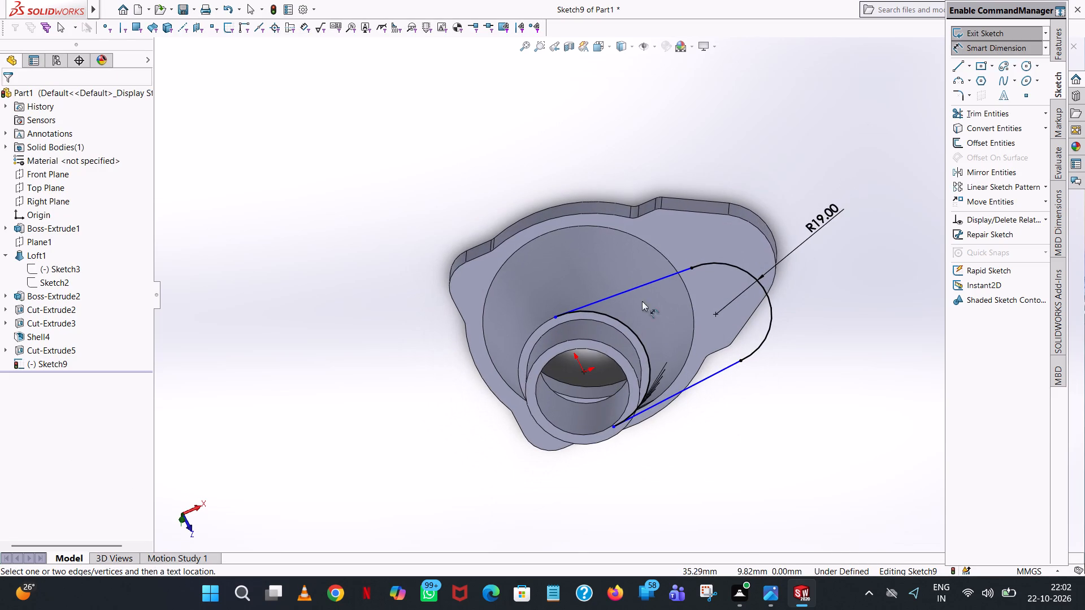
click(619, 295)
click(552, 186)
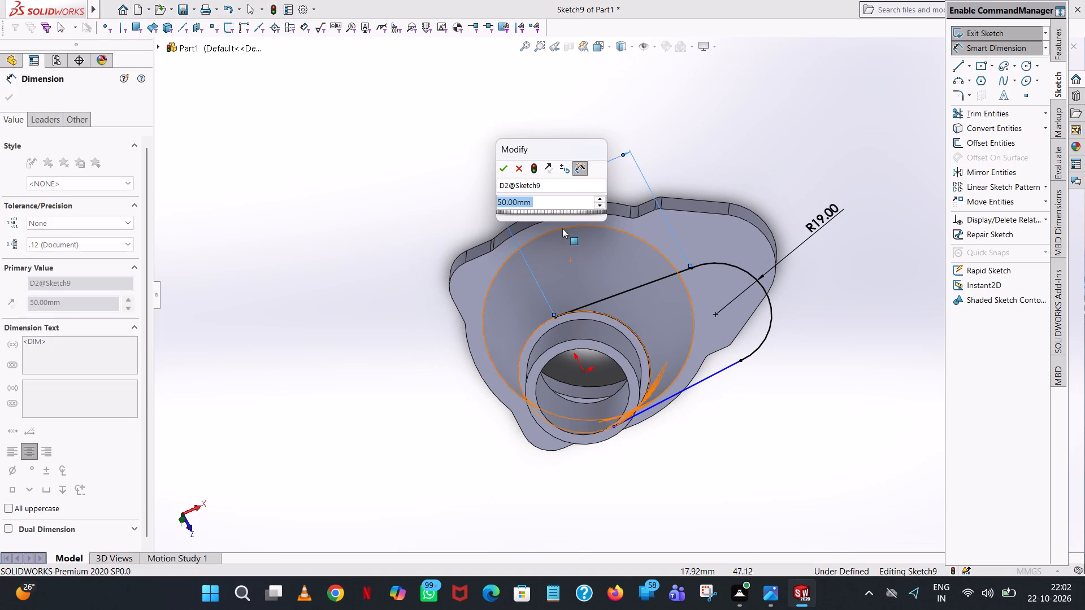
click(507, 167)
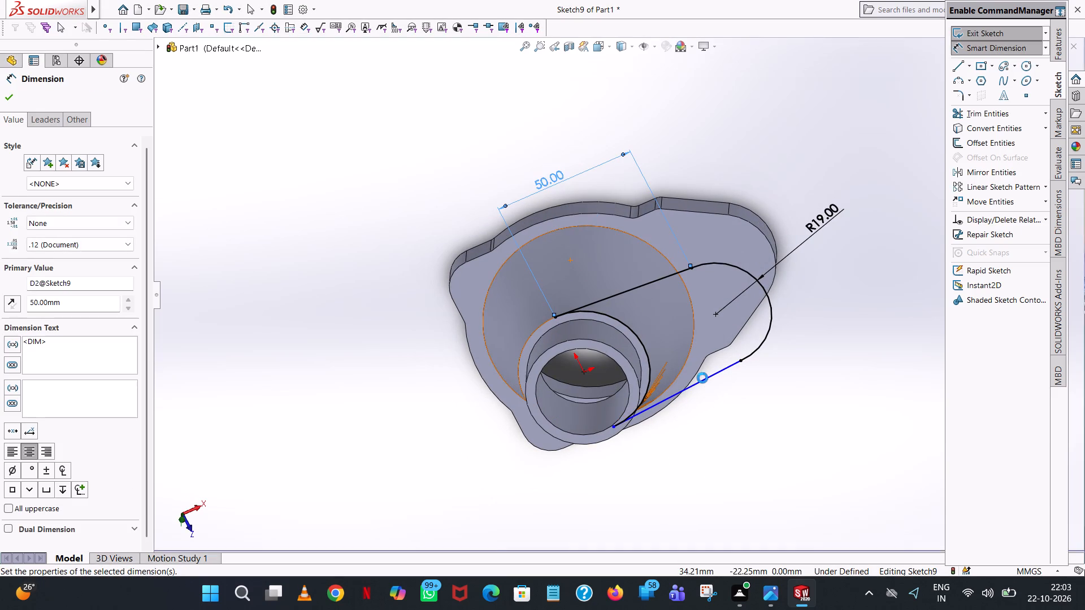
click(702, 381)
click(722, 435)
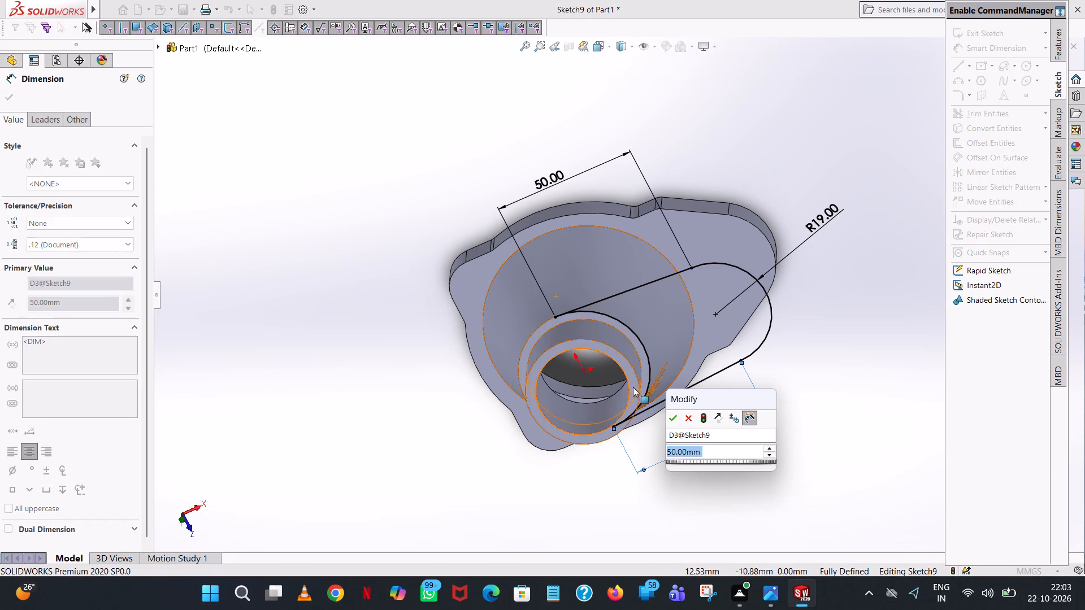
click(670, 416)
click(813, 328)
Extrude the closed arm region as a merged boss 42.60 mm deep, with the direction reversed toward the base plate.
middle_drag(791, 334, 778, 305)
scroll(786, 333, up, 1)
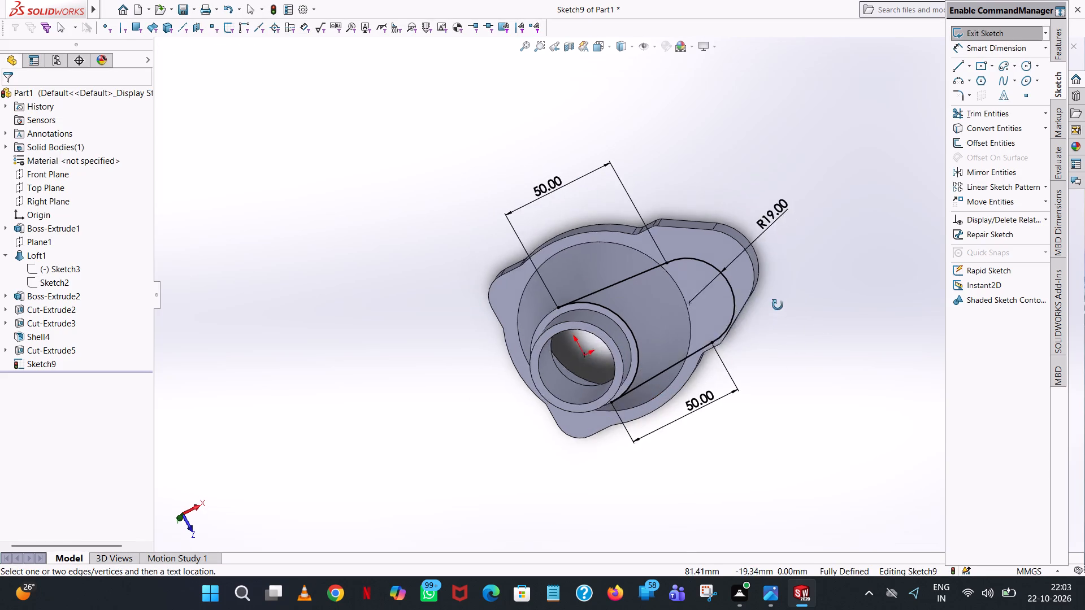
middle_drag(778, 305, 778, 268)
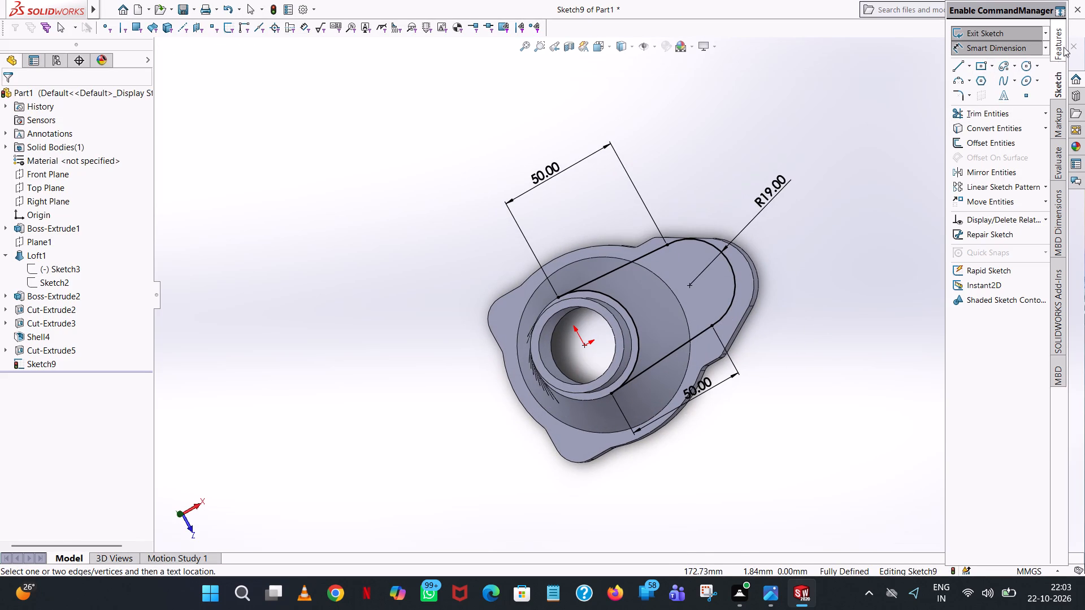
click(1057, 40)
click(987, 38)
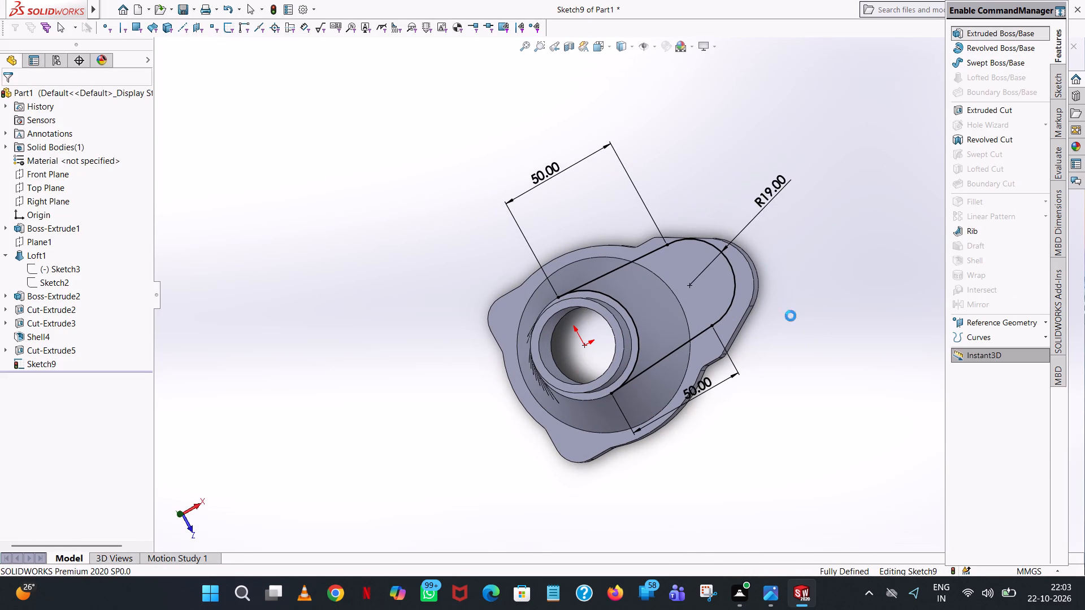
middle_drag(716, 480, 732, 442)
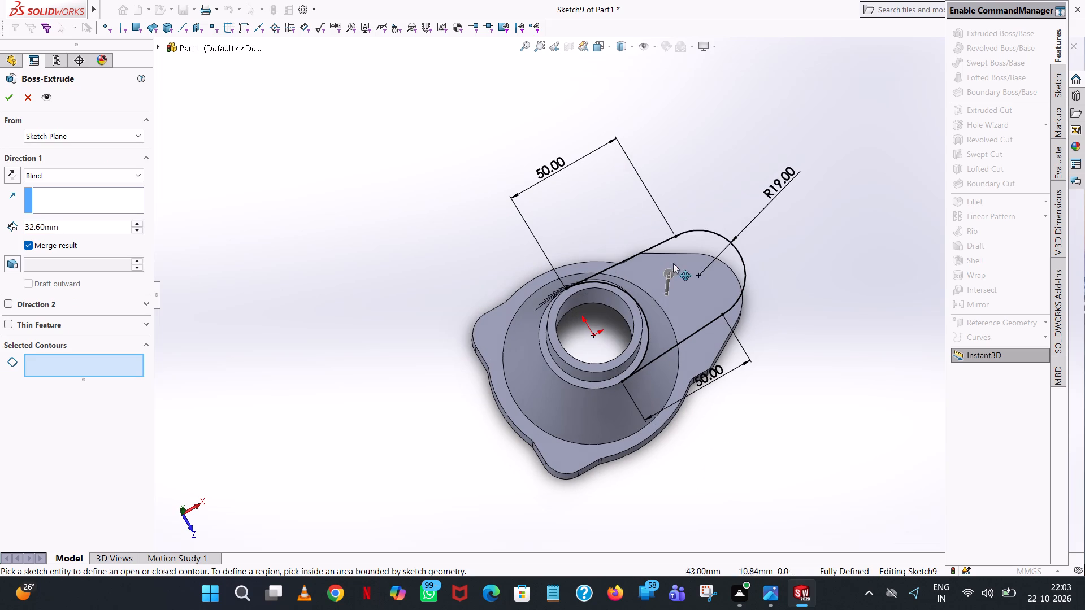
click(685, 272)
middle_drag(741, 431, 701, 313)
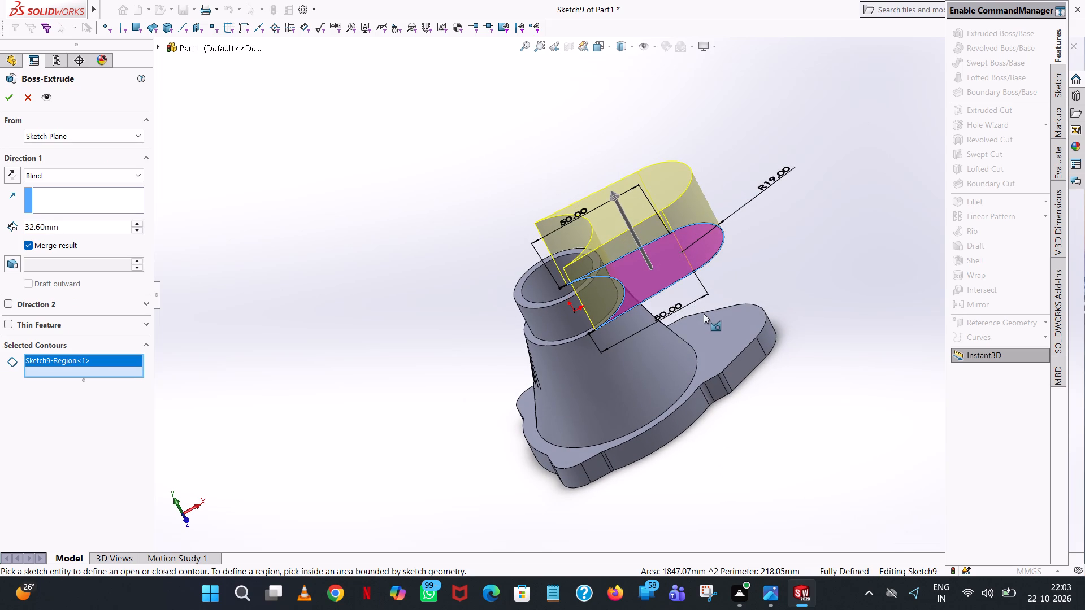
click(11, 173)
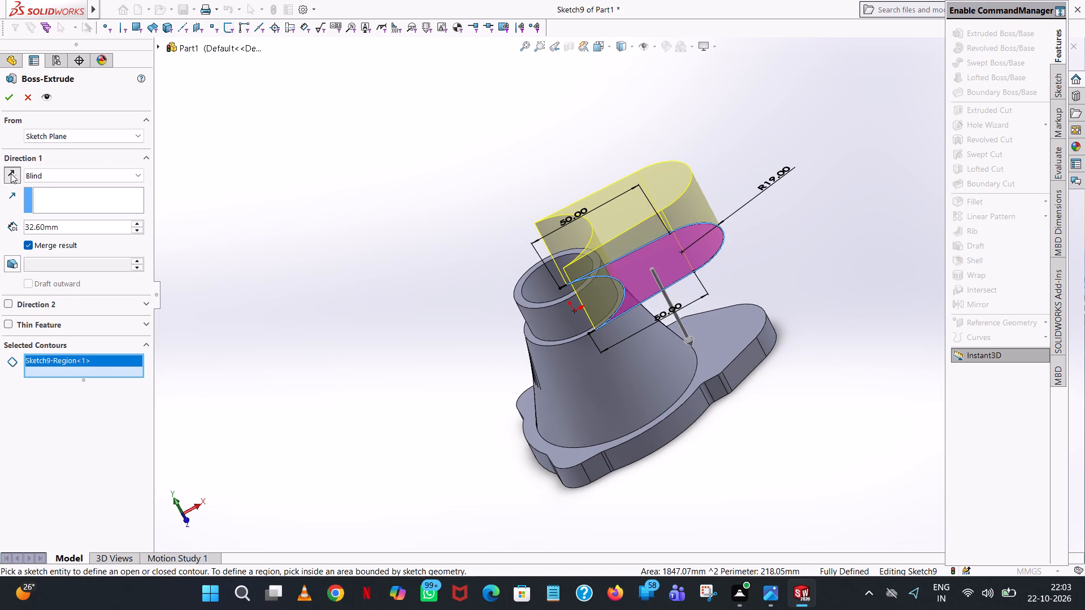
click(140, 224)
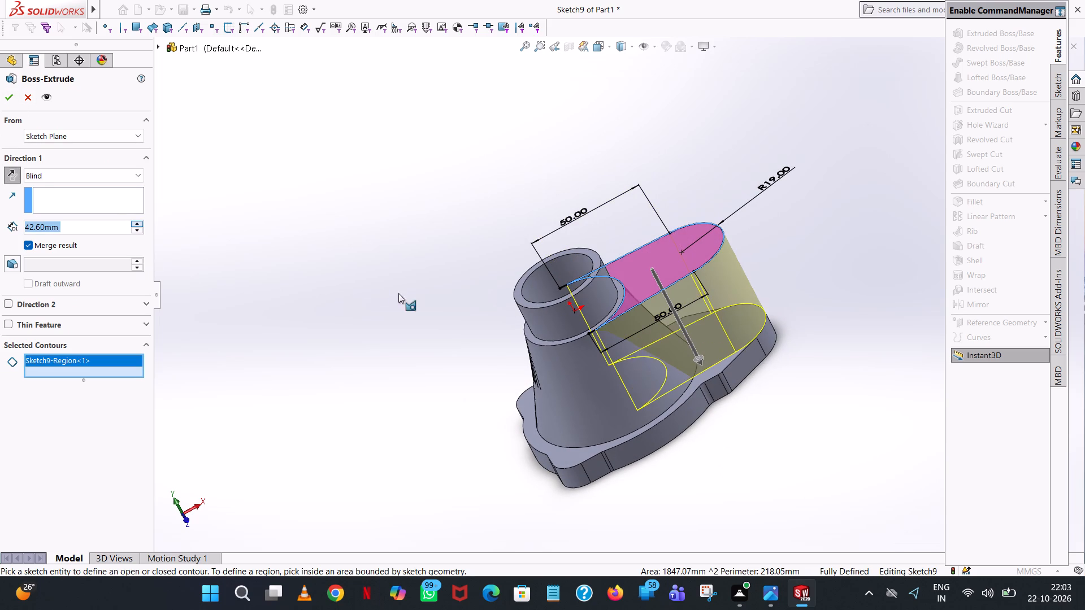
middle_drag(555, 430, 475, 434)
scroll(556, 424, up, 1)
click(5, 97)
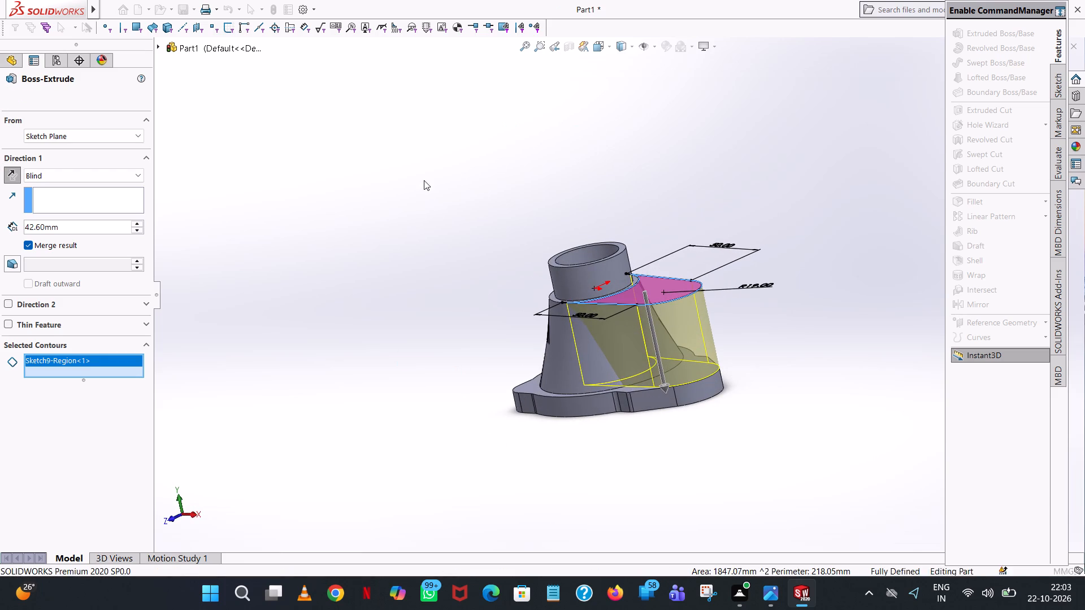
click(312, 193)
Start an extruded cut sketch on the flat top face of the new arm.
middle_drag(314, 206, 322, 326)
scroll(335, 278, up, 2)
middle_drag(323, 326, 332, 329)
scroll(327, 315, down, 1)
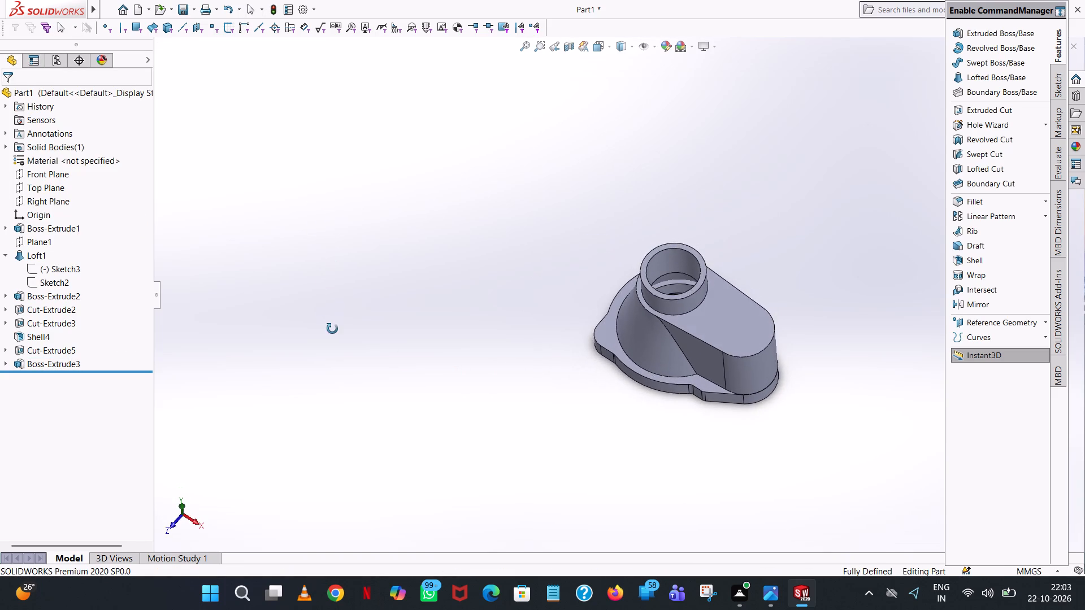
middle_drag(332, 329, 351, 302)
middle_click(353, 286)
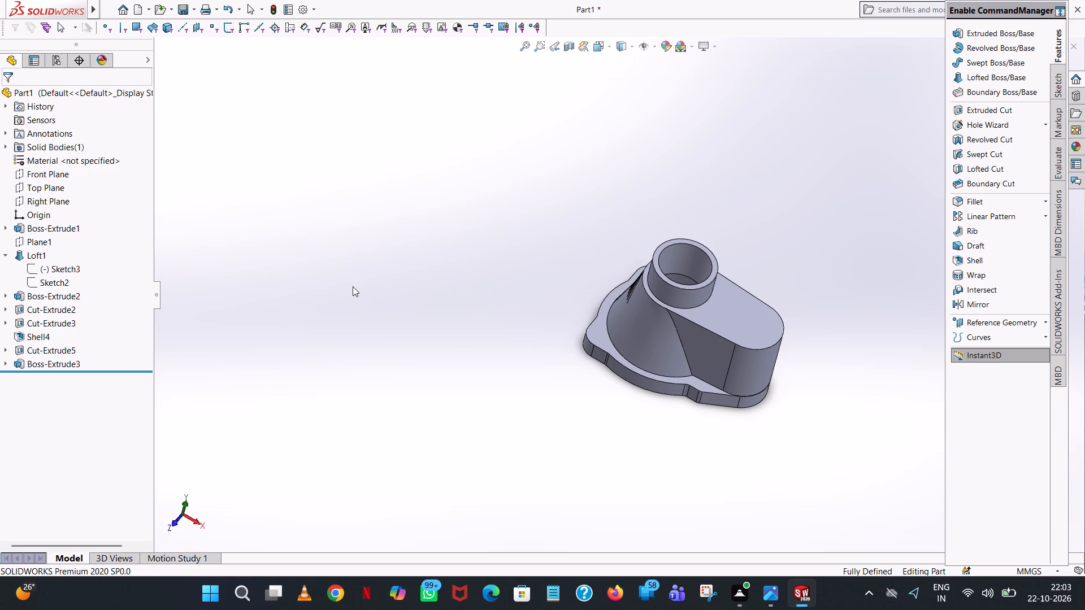
click(984, 110)
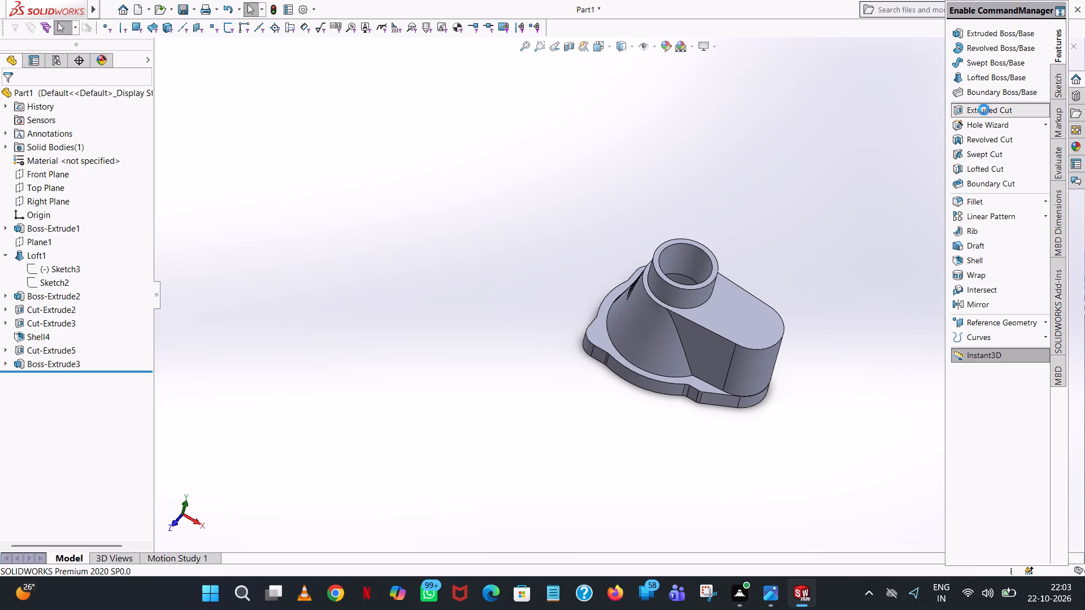
click(755, 324)
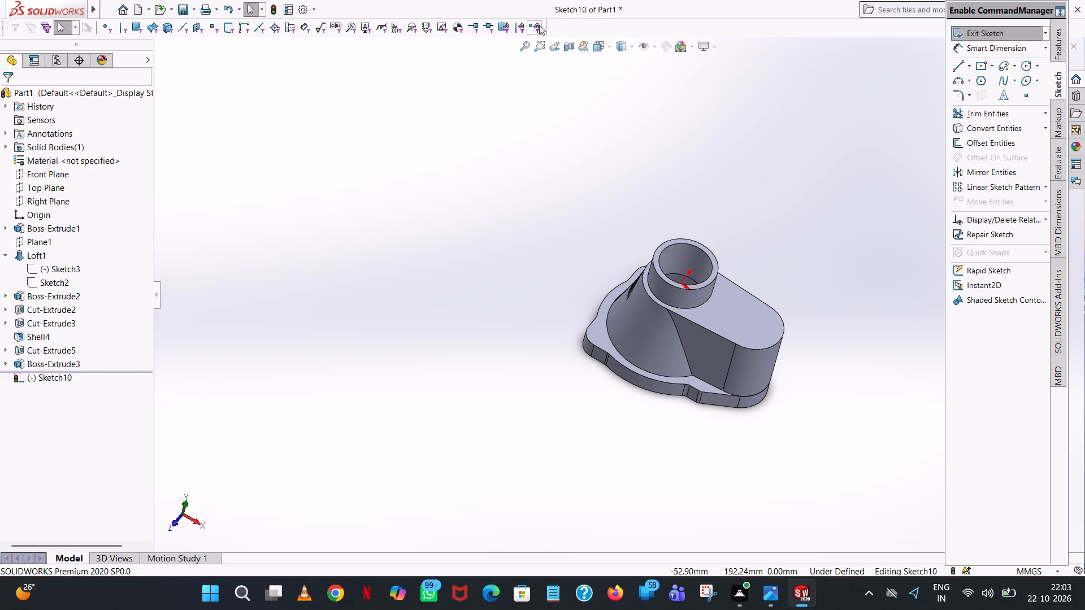
click(613, 46)
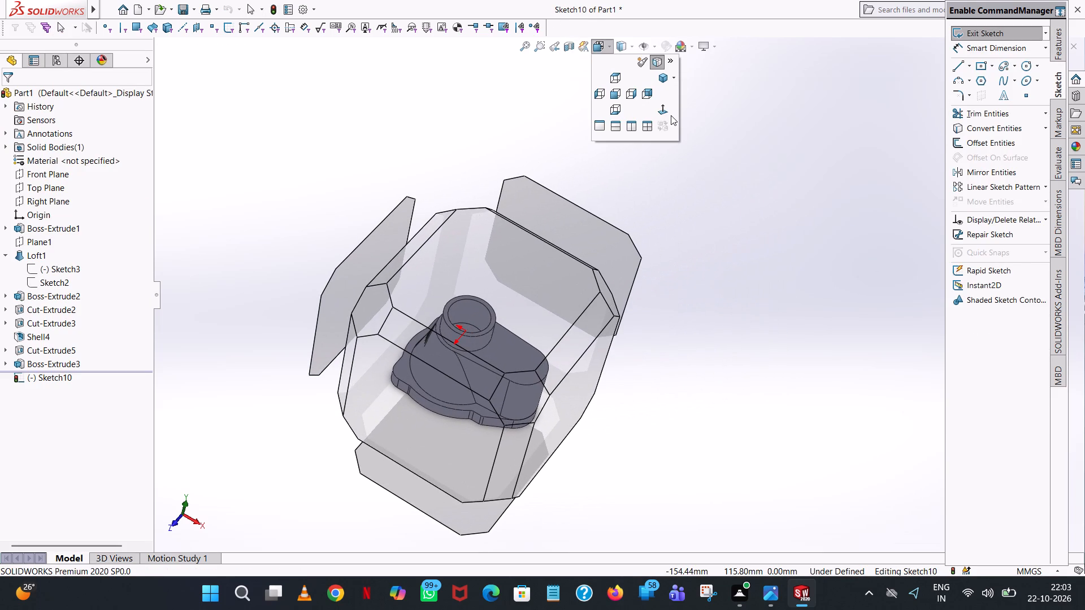
click(667, 110)
Sketch a circle with a 10 mm radius, concentric with the arm's rounded outer end.
click(1026, 67)
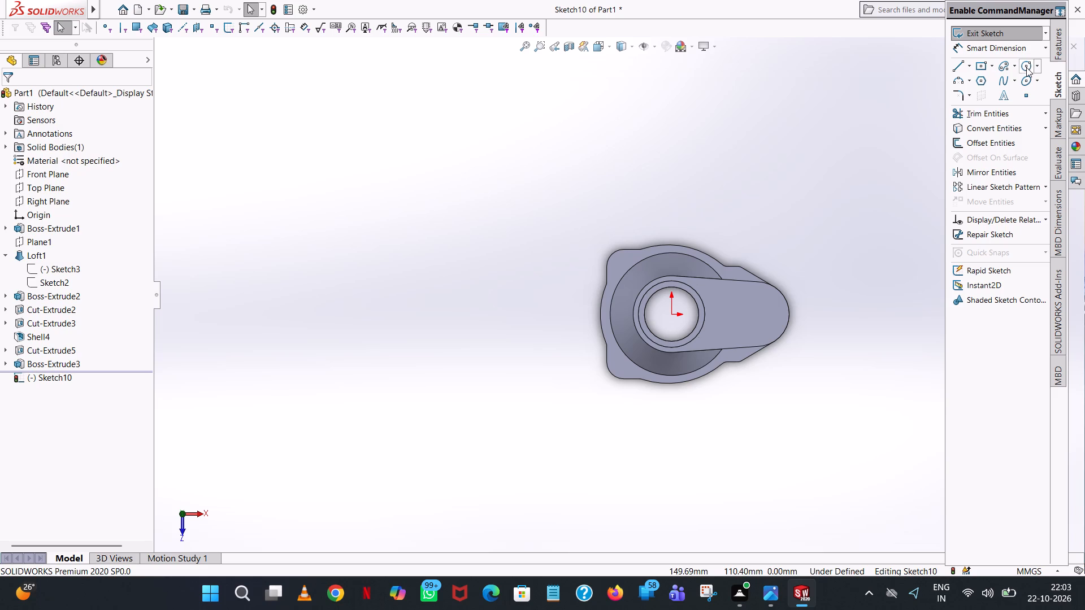
scroll(782, 327, down, 4)
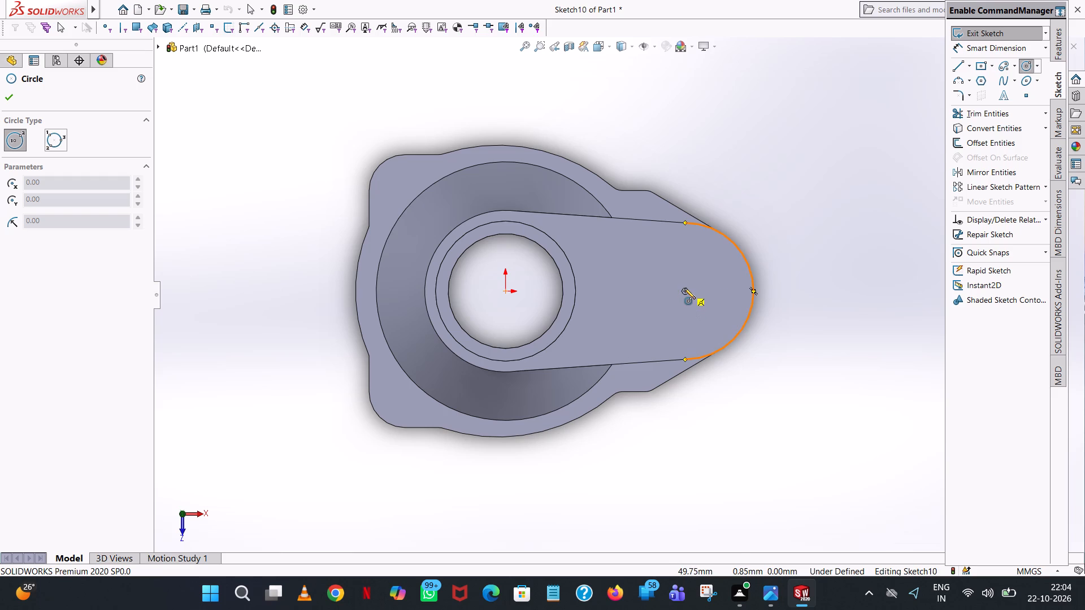
click(685, 291)
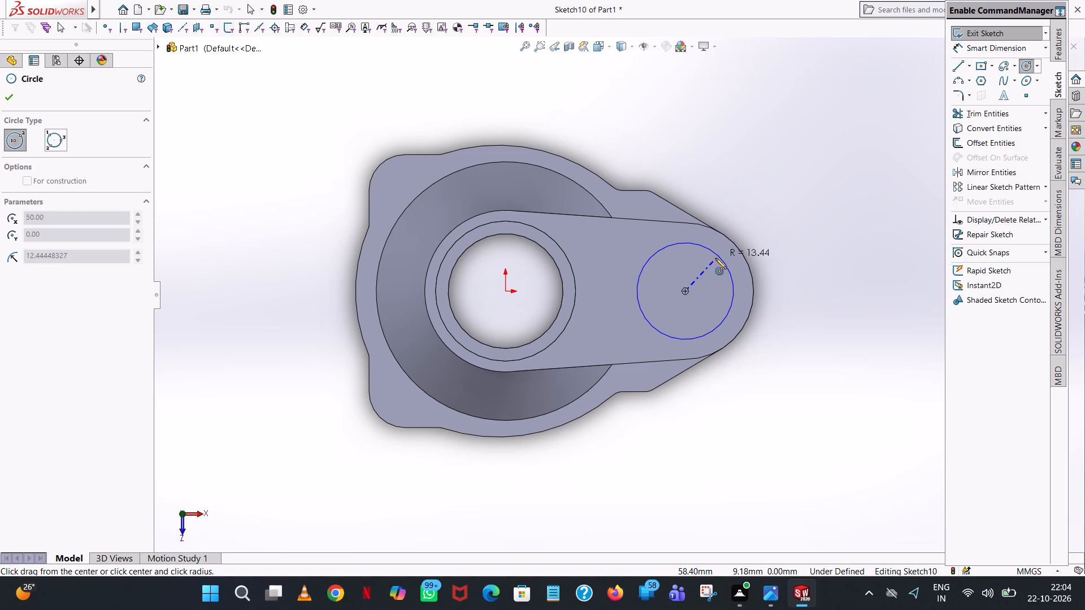
click(715, 258)
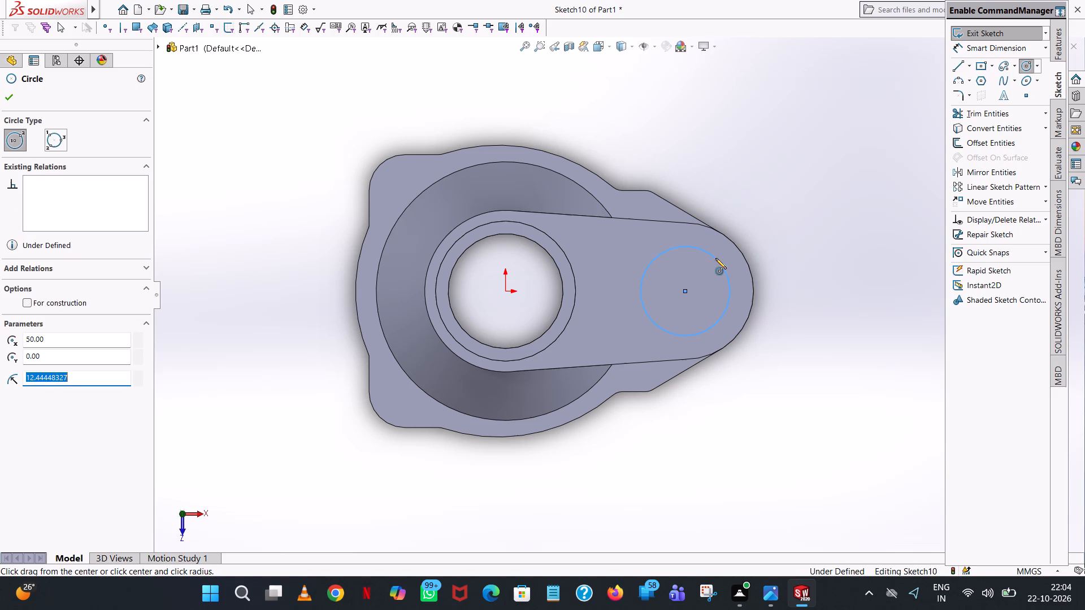
text(10)
key(Return)
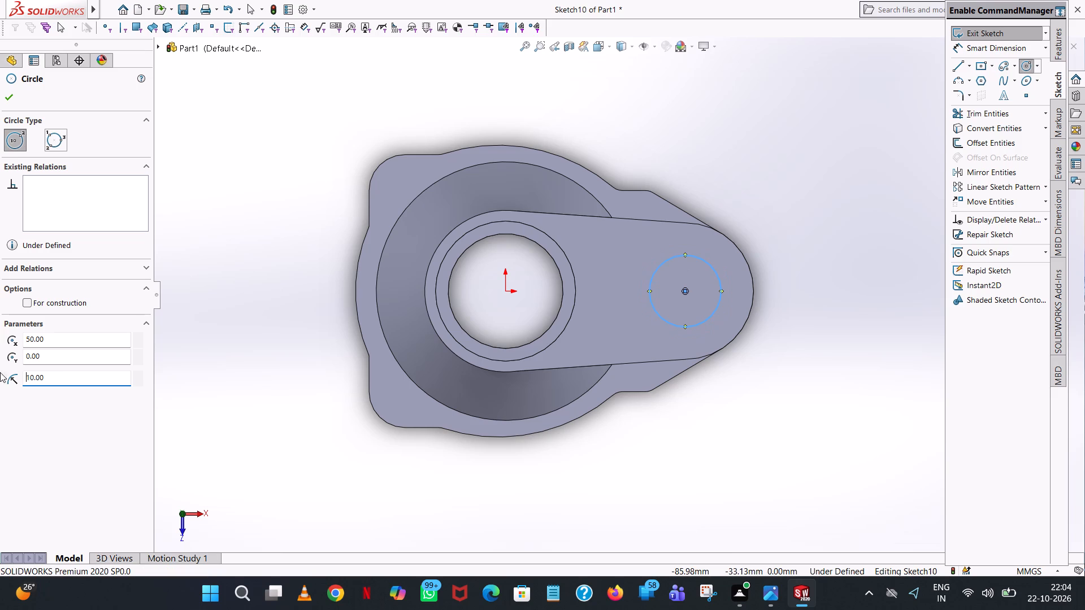
click(14, 94)
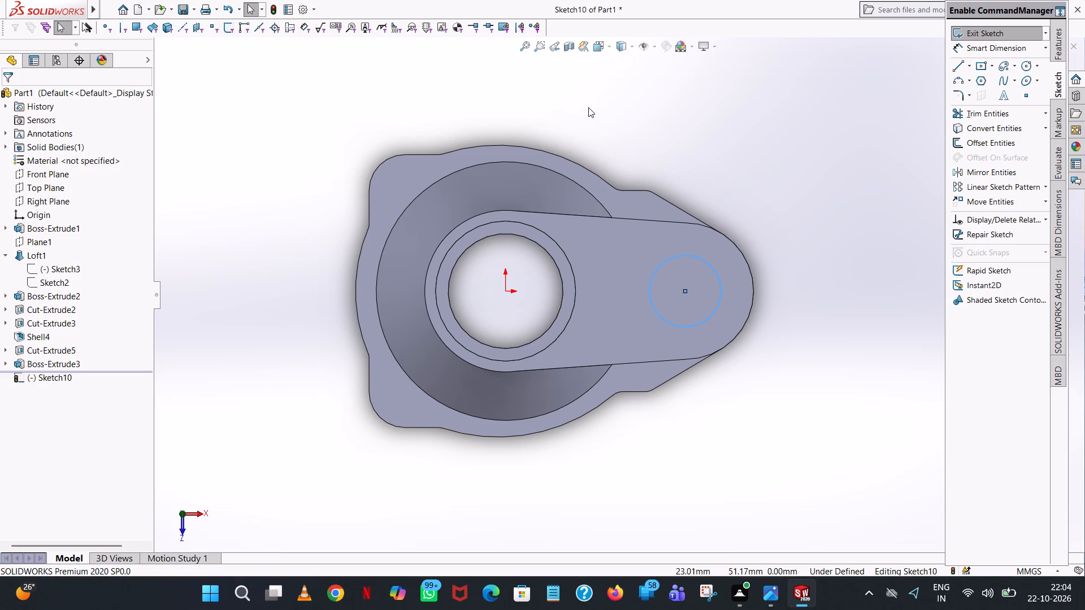
click(897, 202)
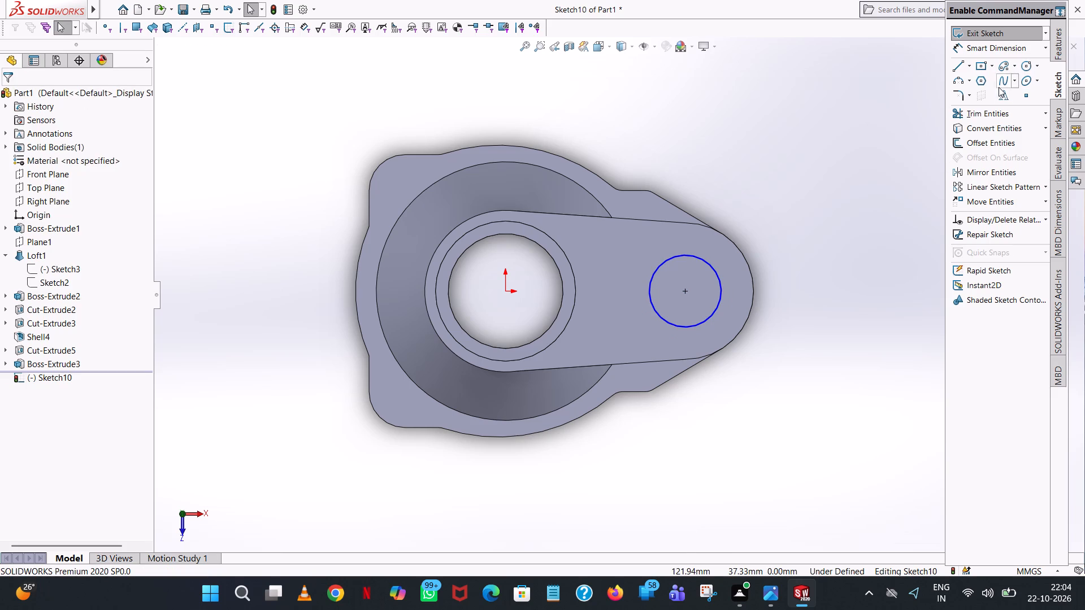
Dimension the diameter of the circle on the arm's top face.
click(1015, 44)
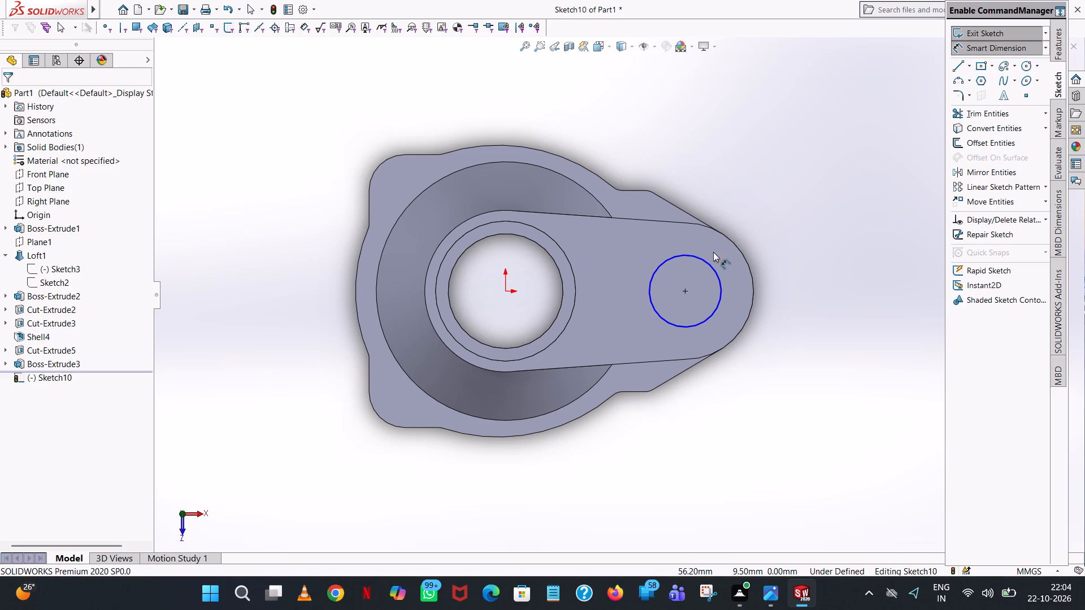
click(702, 259)
click(821, 210)
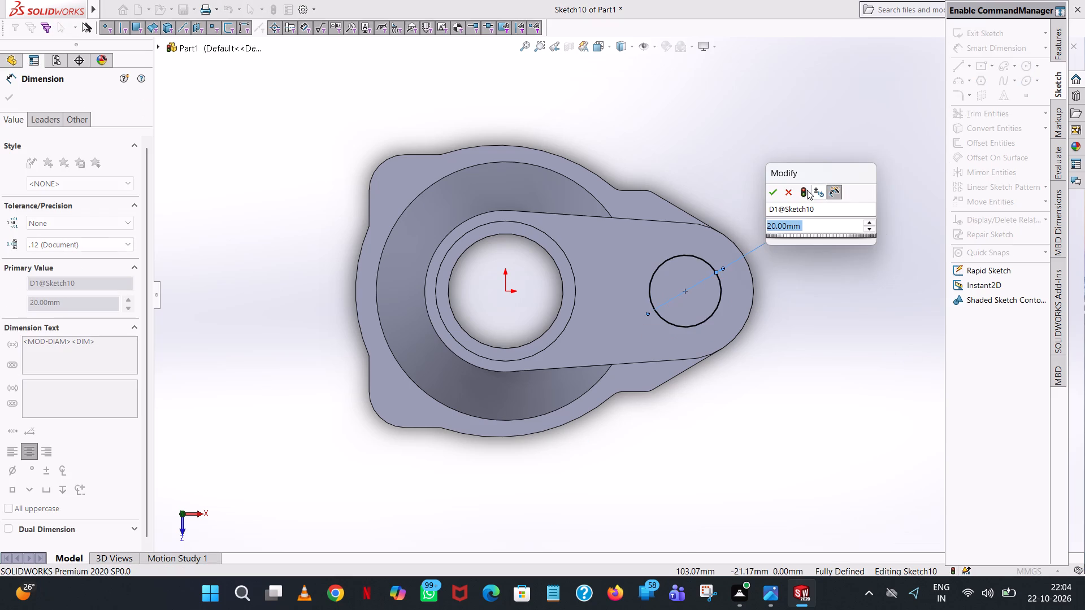
click(770, 193)
click(784, 321)
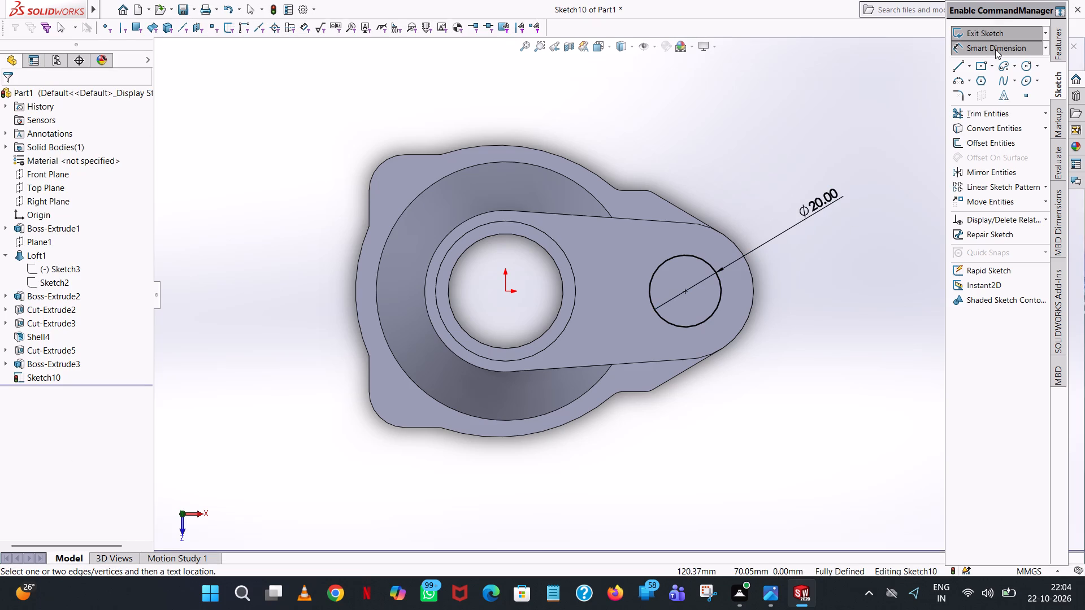
Cut the 20 mm circle down through the arm, using Up To Vertex with the arm's curved bottom edge as the end.
click(1056, 52)
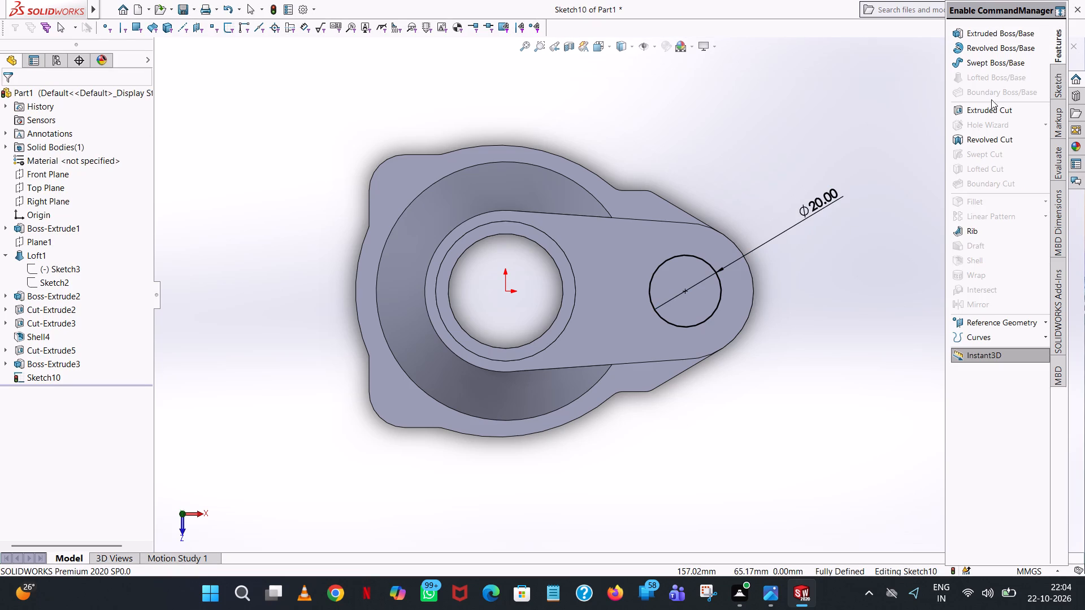
click(988, 108)
middle_drag(706, 463, 803, 168)
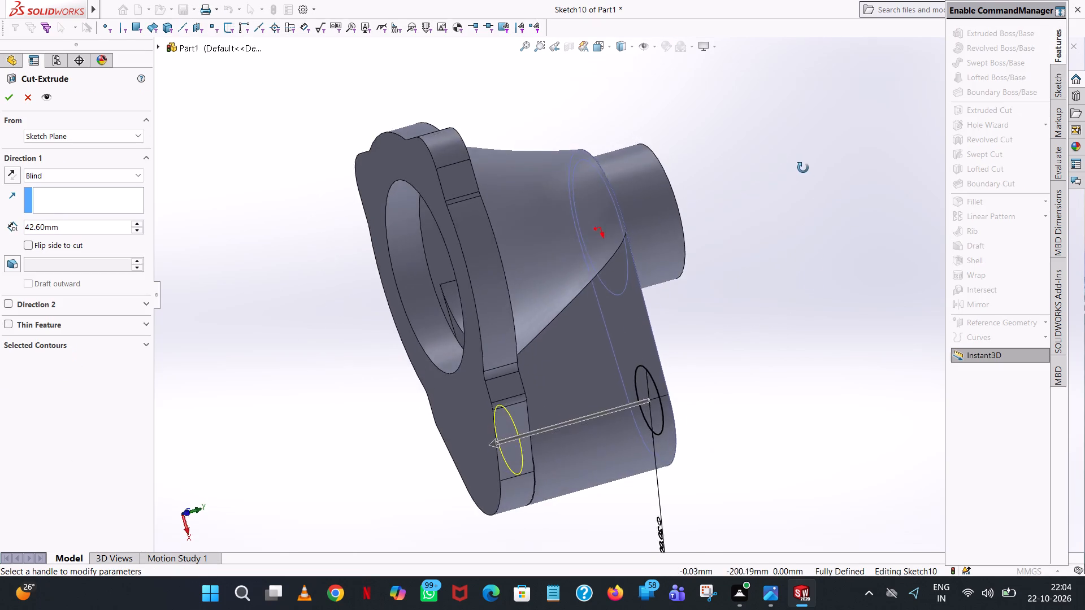
middle_drag(803, 168, 732, 175)
scroll(732, 175, up, 1)
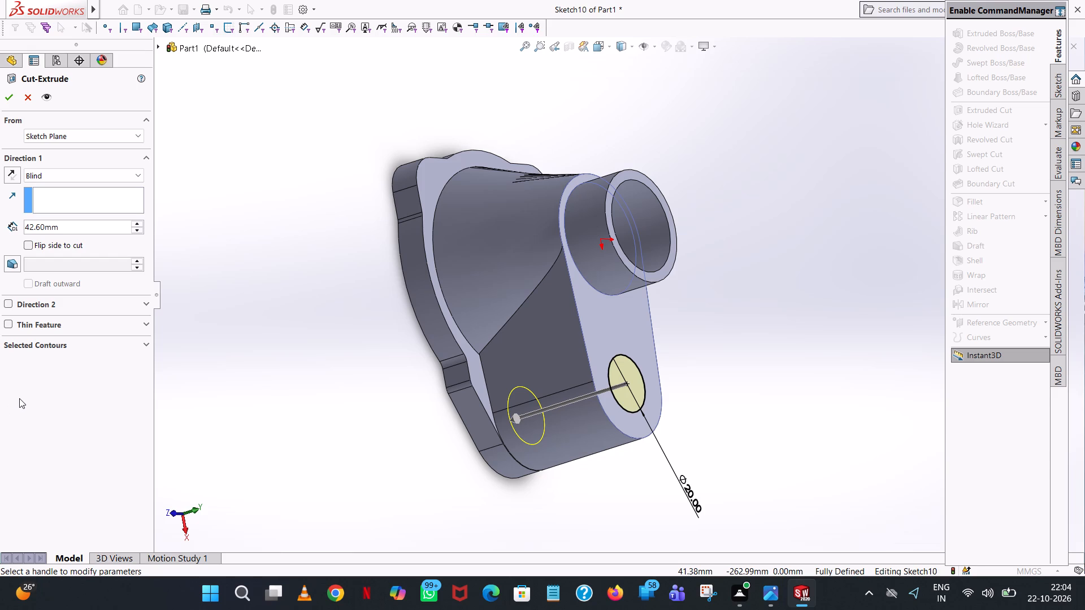
click(494, 415)
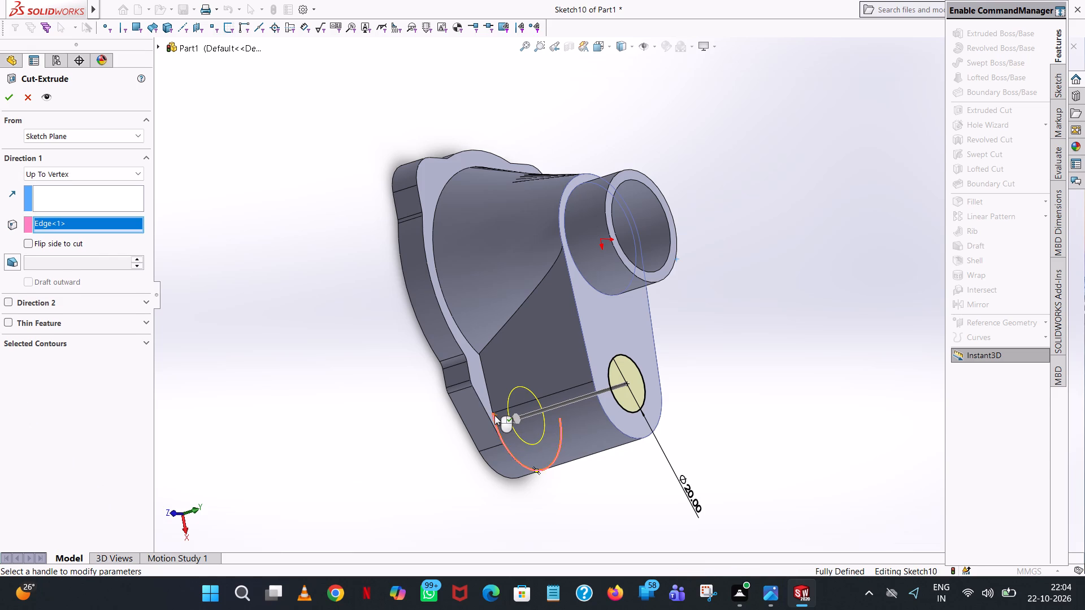
scroll(593, 496, down, 1)
middle_drag(593, 496, 644, 333)
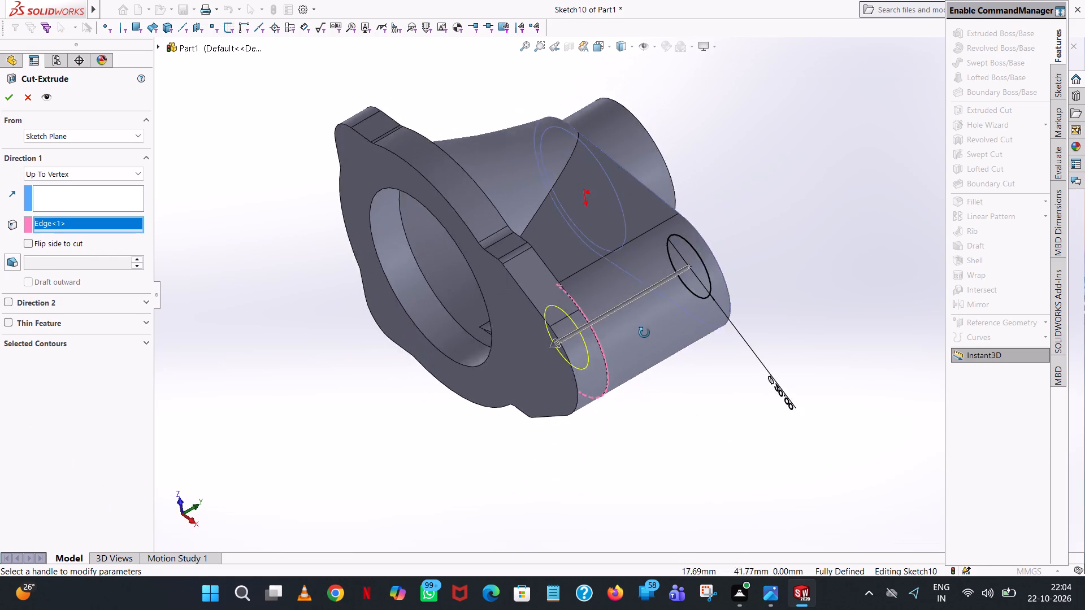
middle_drag(644, 333, 659, 533)
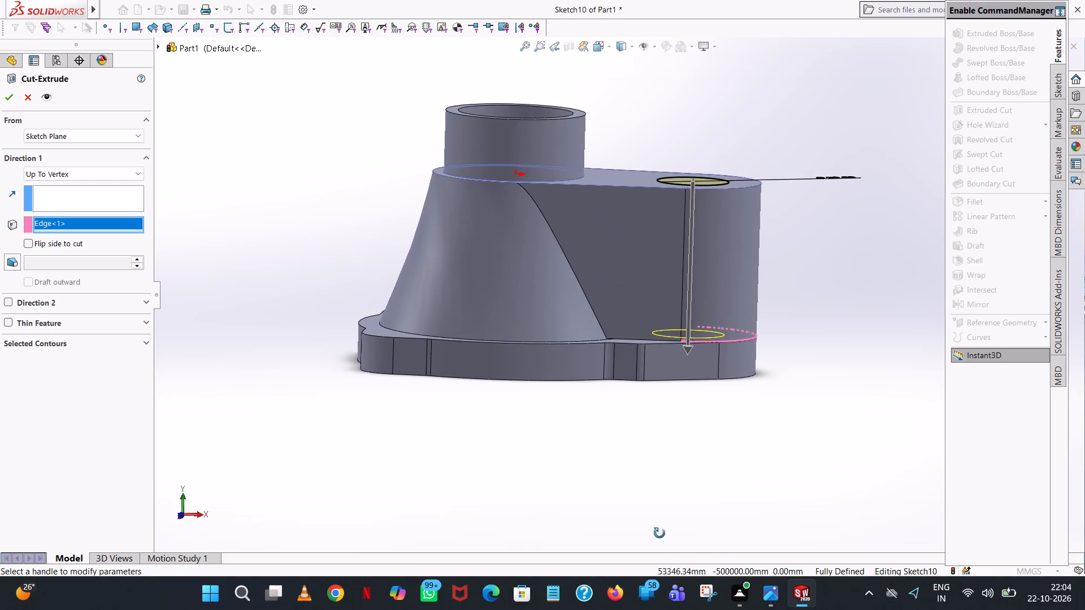
middle_drag(659, 533, 656, 546)
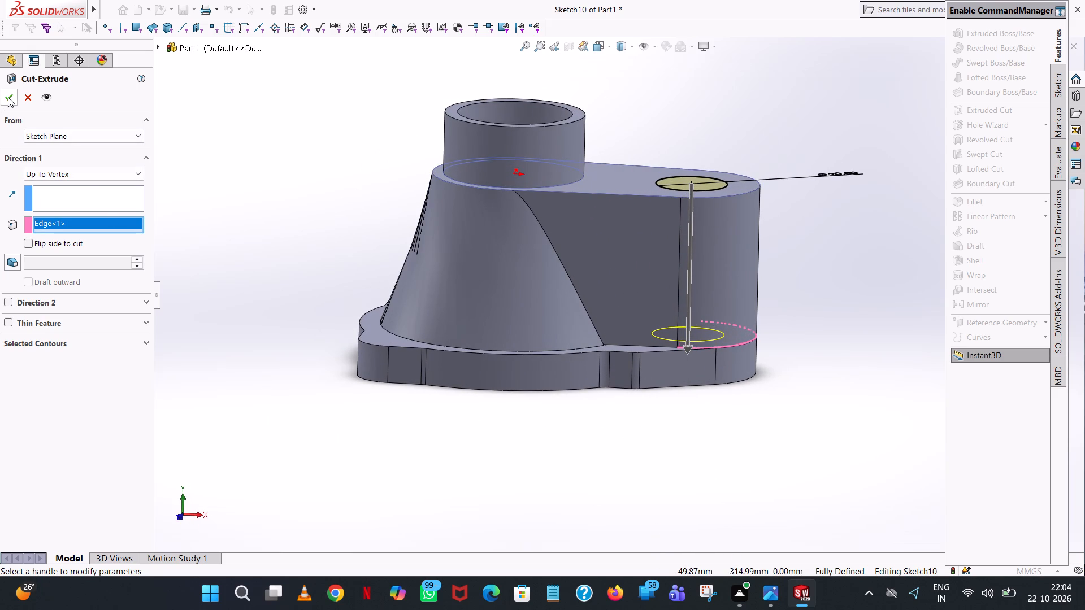
click(8, 95)
click(818, 141)
scroll(818, 141, up, 1)
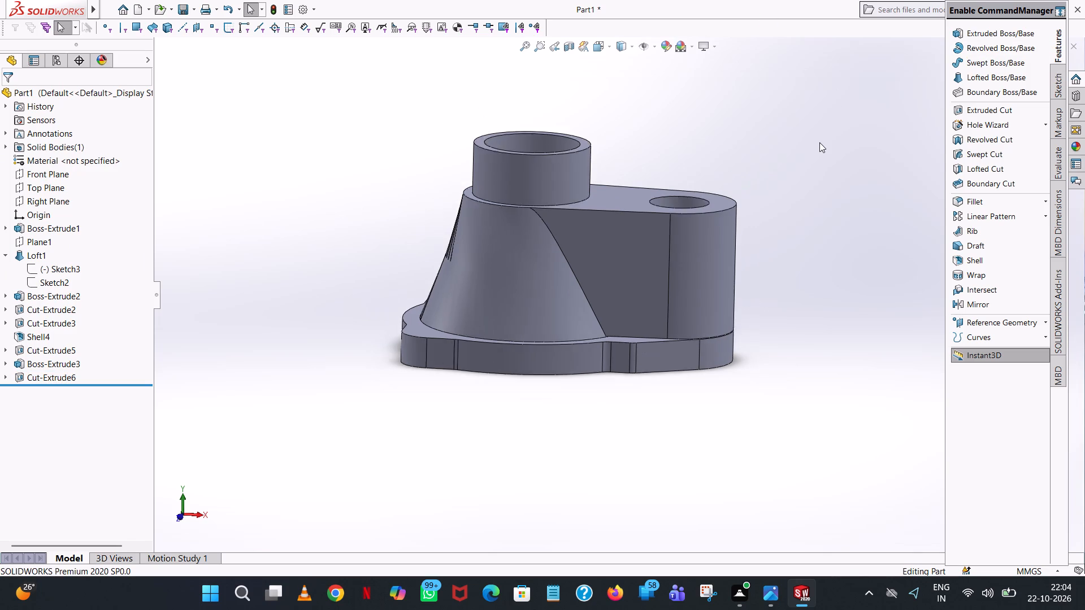
Start an extruded cut sketch on the flat floor of the 20 mm hole in the arm.
middle_drag(822, 158, 826, 368)
click(1012, 110)
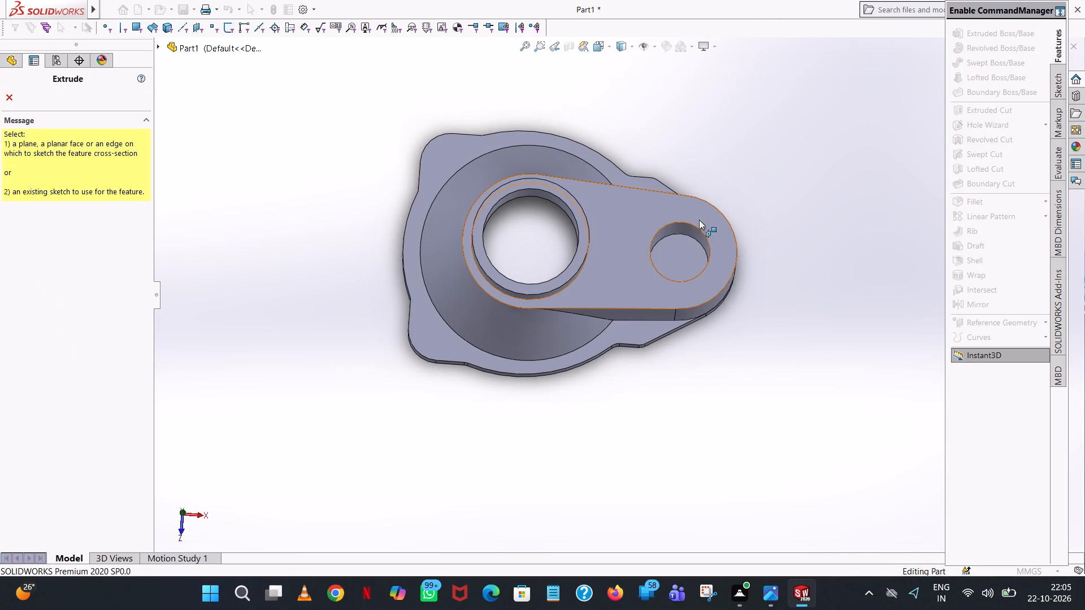
click(685, 242)
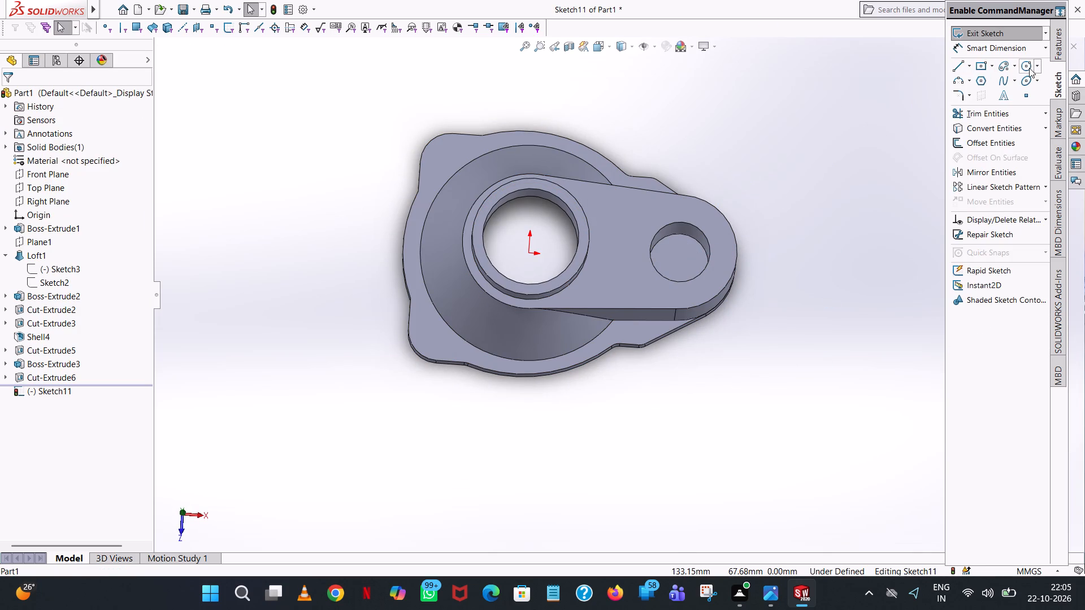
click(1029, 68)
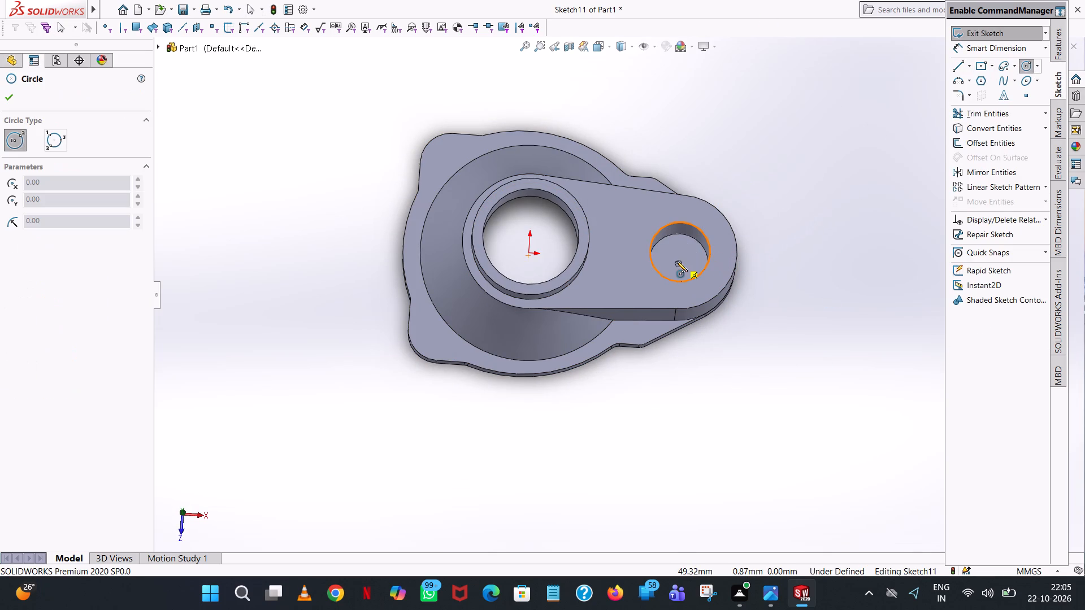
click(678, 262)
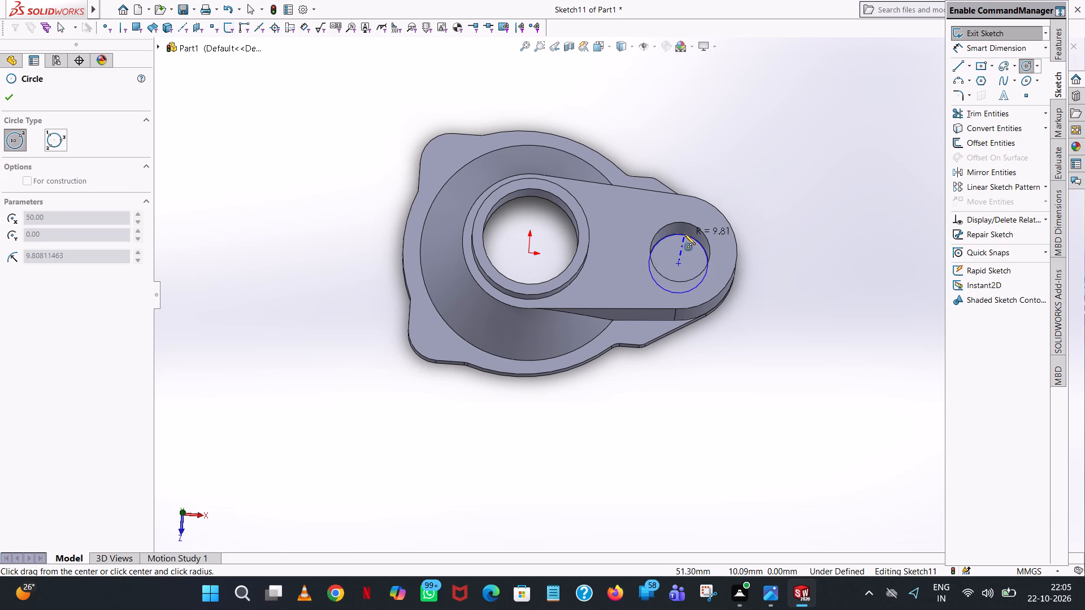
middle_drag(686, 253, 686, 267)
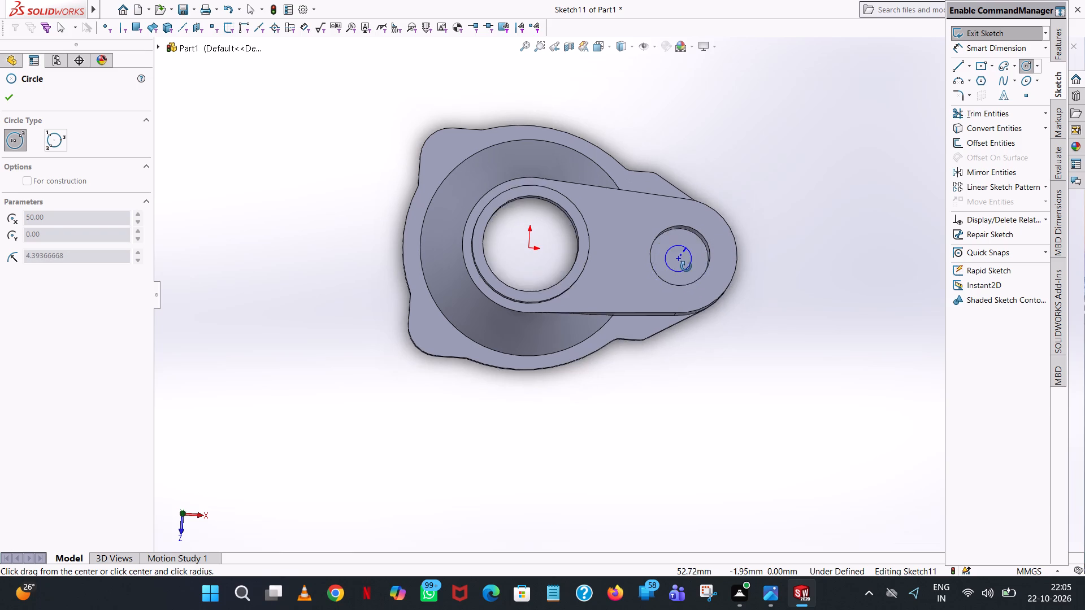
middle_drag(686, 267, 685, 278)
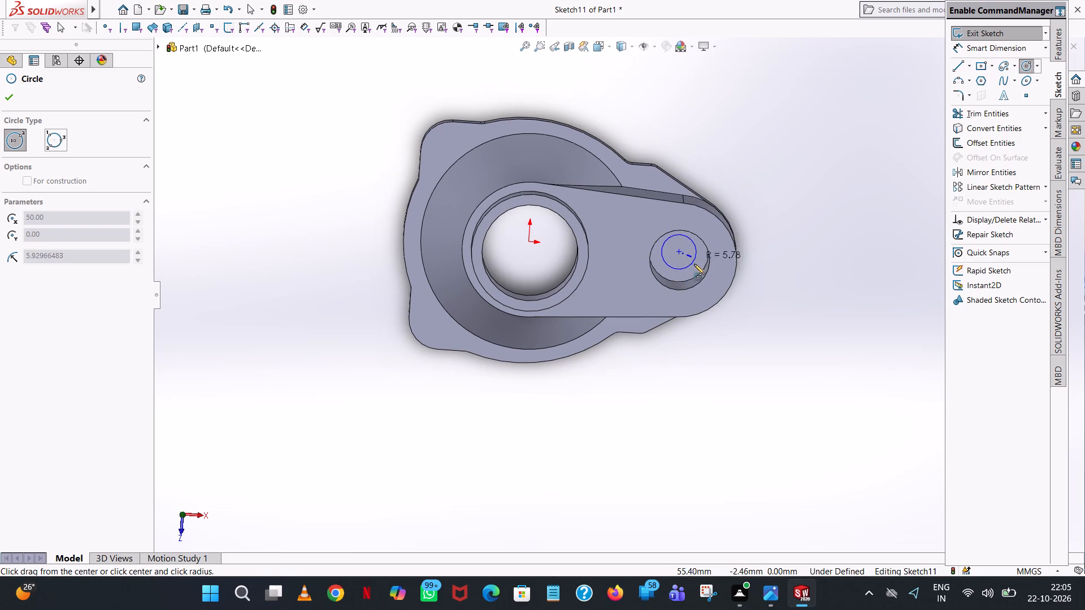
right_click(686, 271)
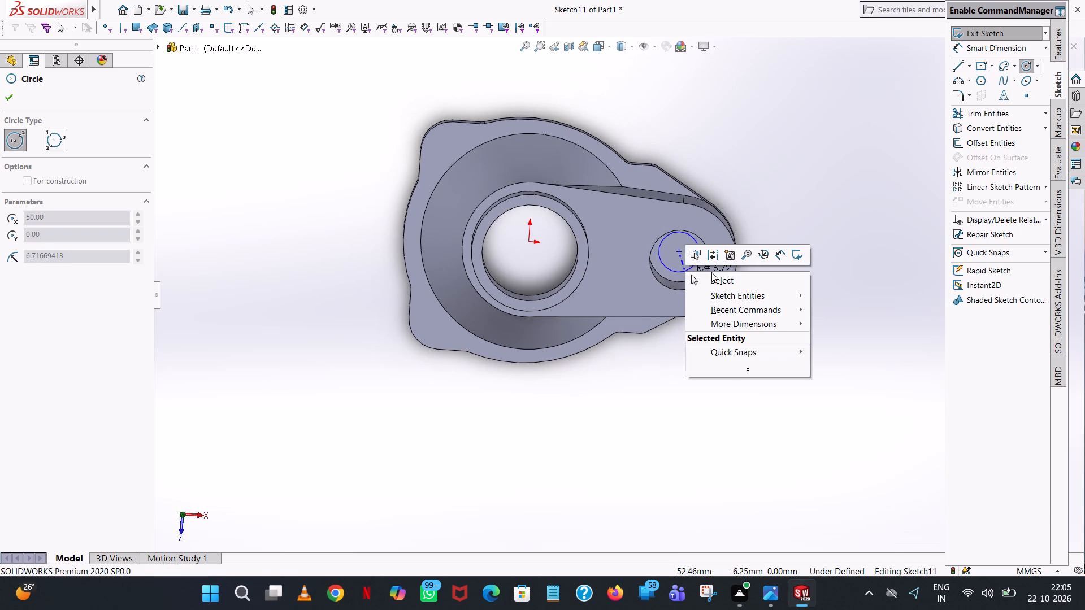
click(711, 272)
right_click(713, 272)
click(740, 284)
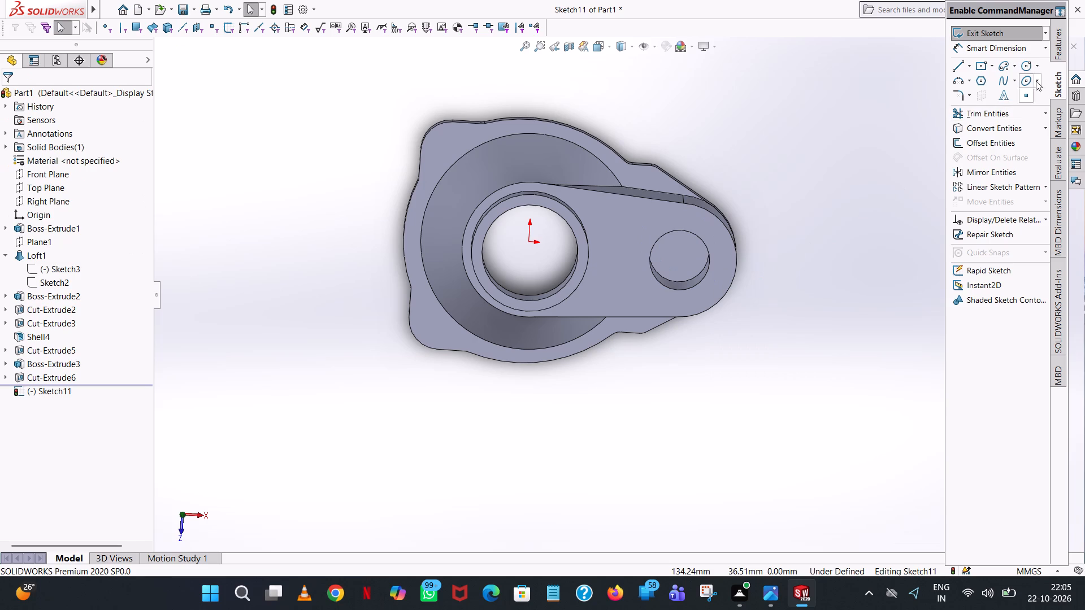
Sketch a circle with a radius of 24/2 (12 mm) on the hole's floor, concentric with the 20 mm hole.
click(1030, 67)
scroll(685, 284, down, 1)
middle_click(685, 284)
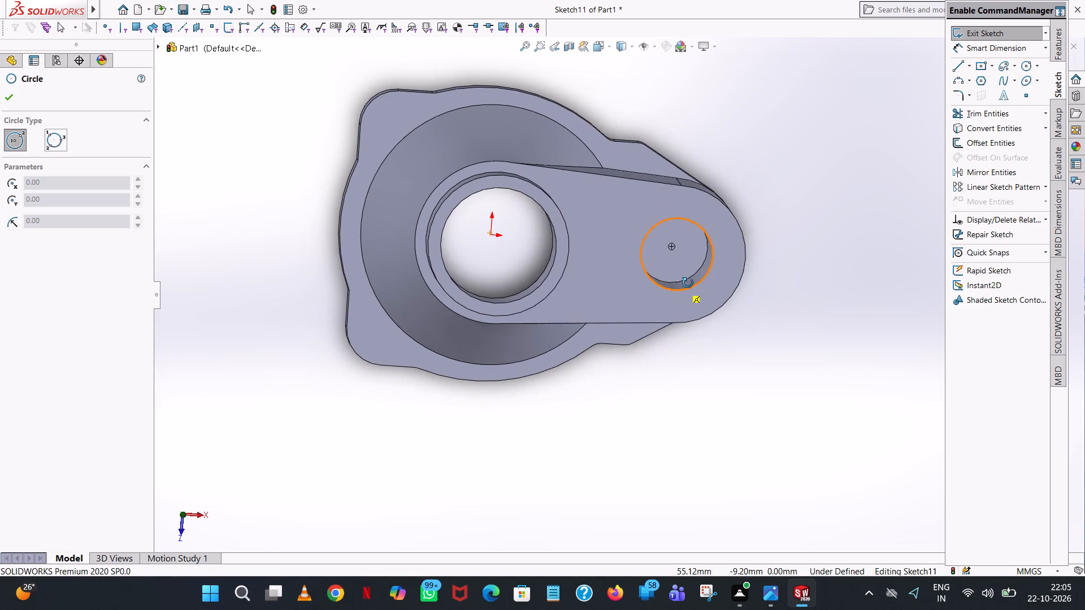
scroll(684, 280, down, 3)
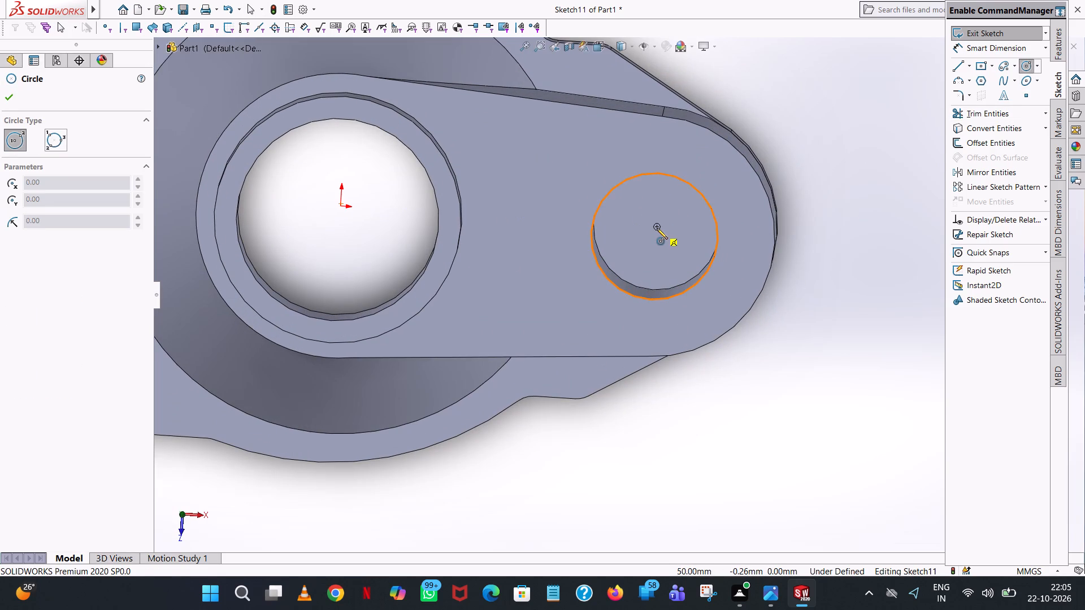
click(657, 227)
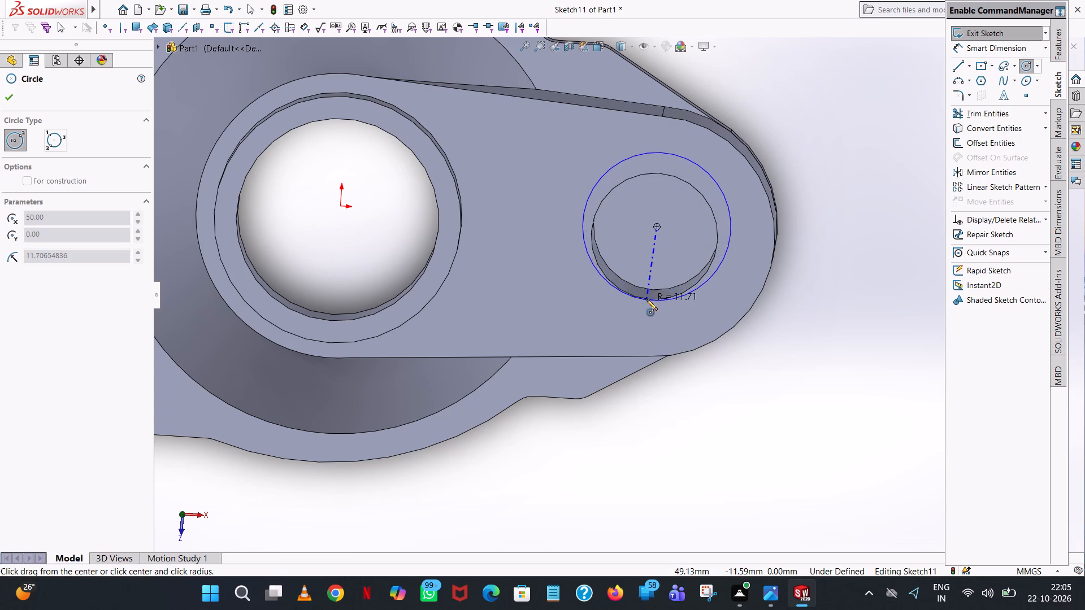
click(676, 238)
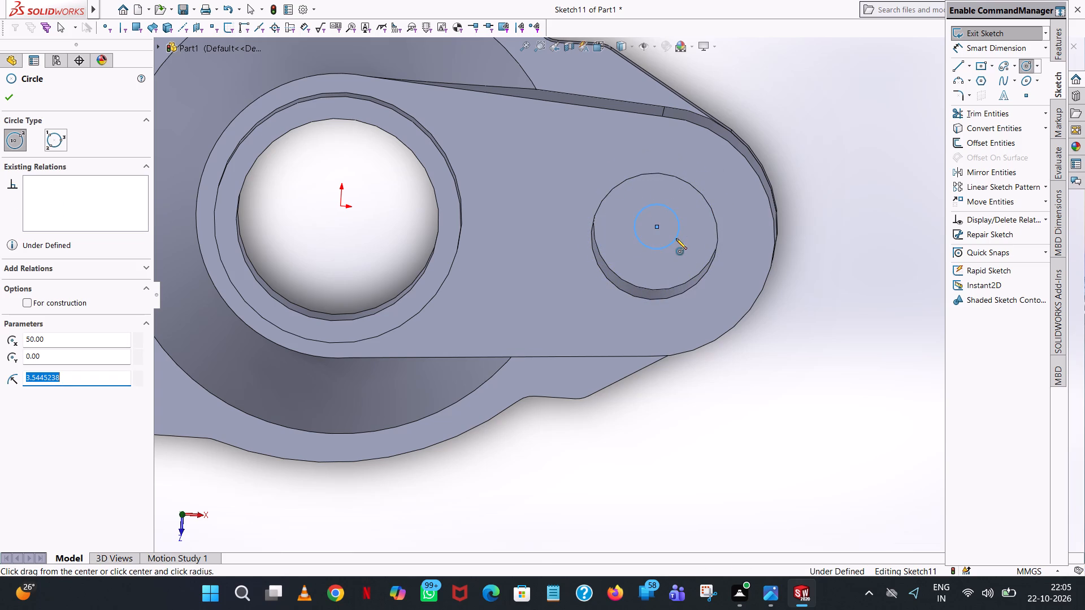
text(24)
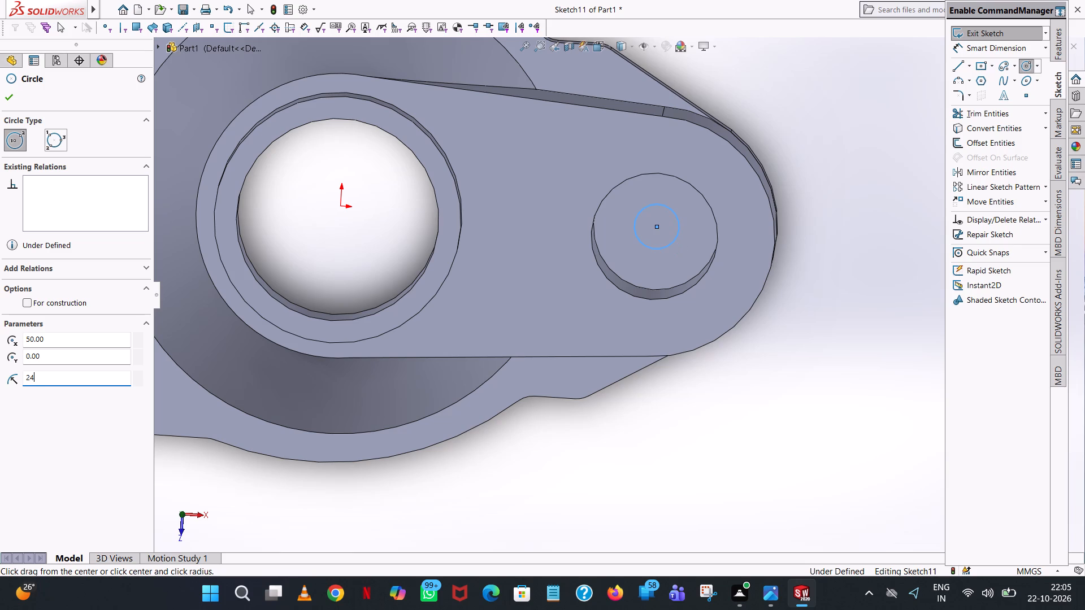
text(/2)
key(Return)
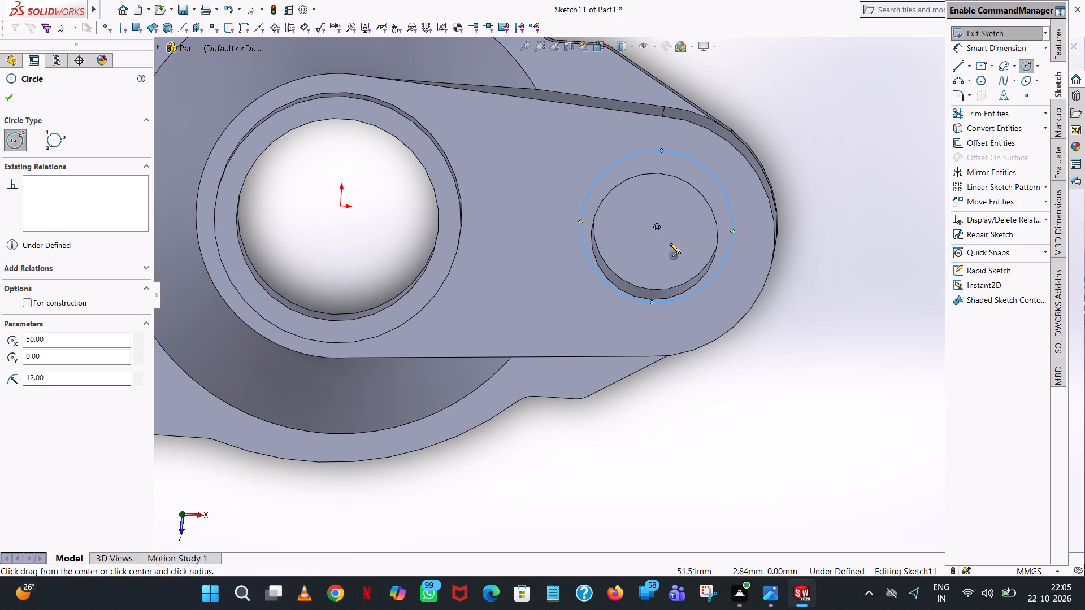
click(7, 97)
click(847, 368)
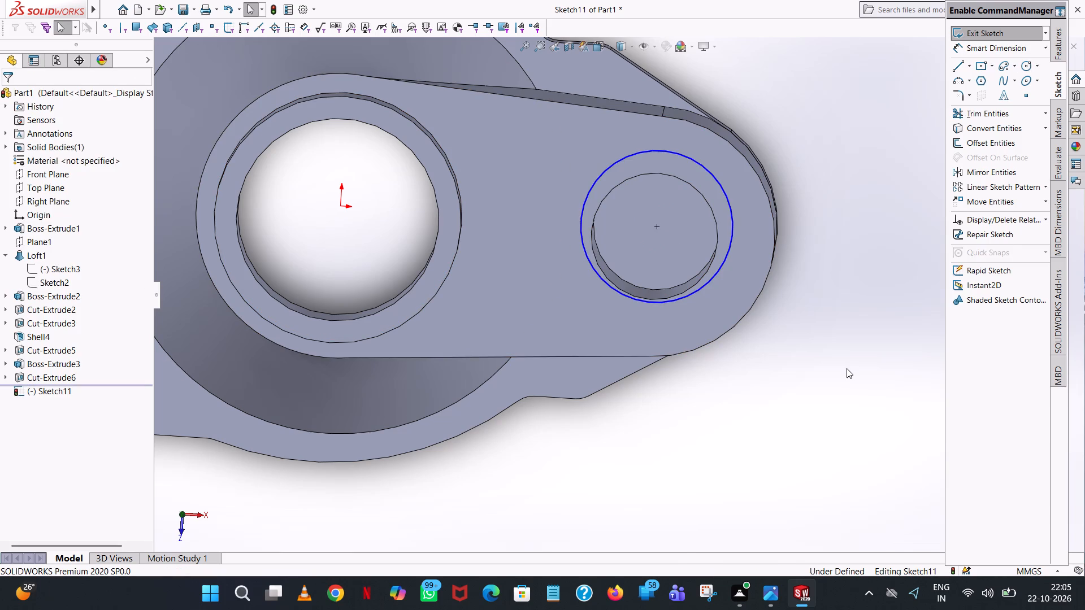
Dimension the diameter of the new circle around the arm's hole.
middle_drag(843, 358, 835, 332)
scroll(848, 194, up, 1)
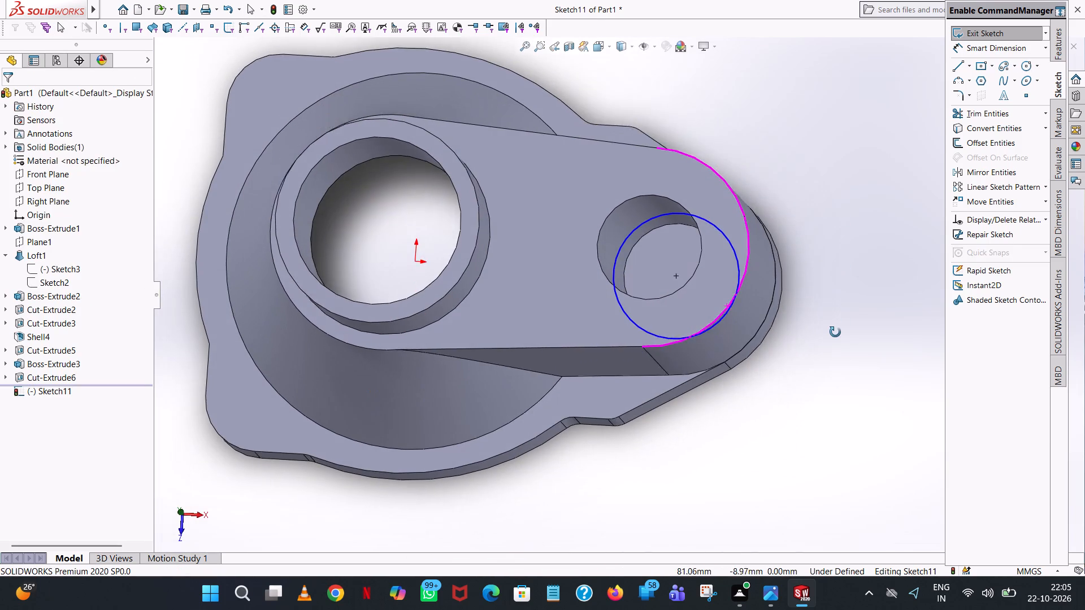
middle_drag(835, 332, 840, 334)
click(1004, 50)
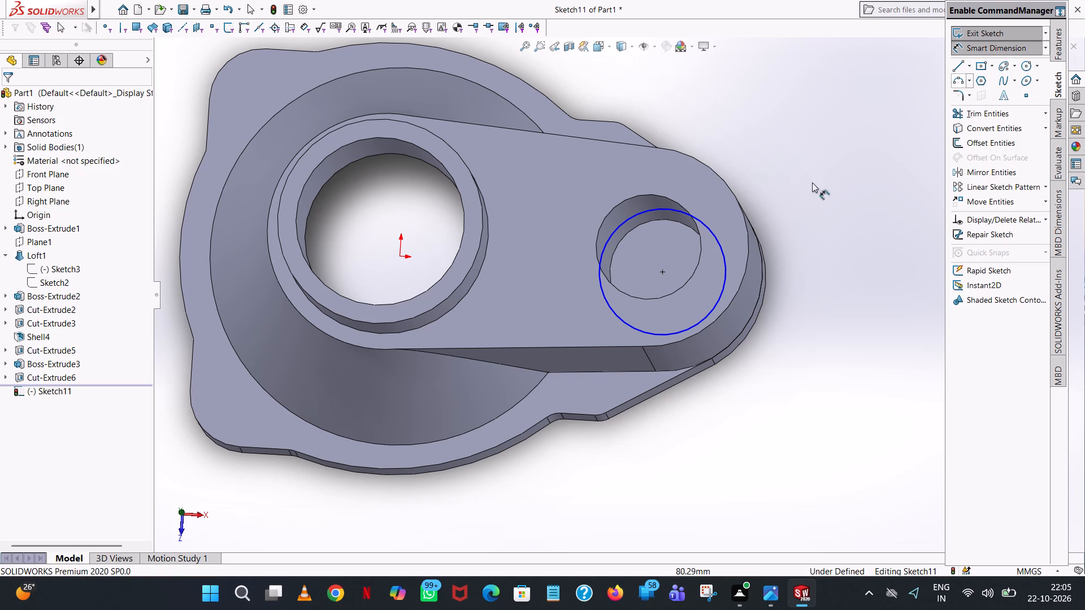
click(729, 264)
click(724, 269)
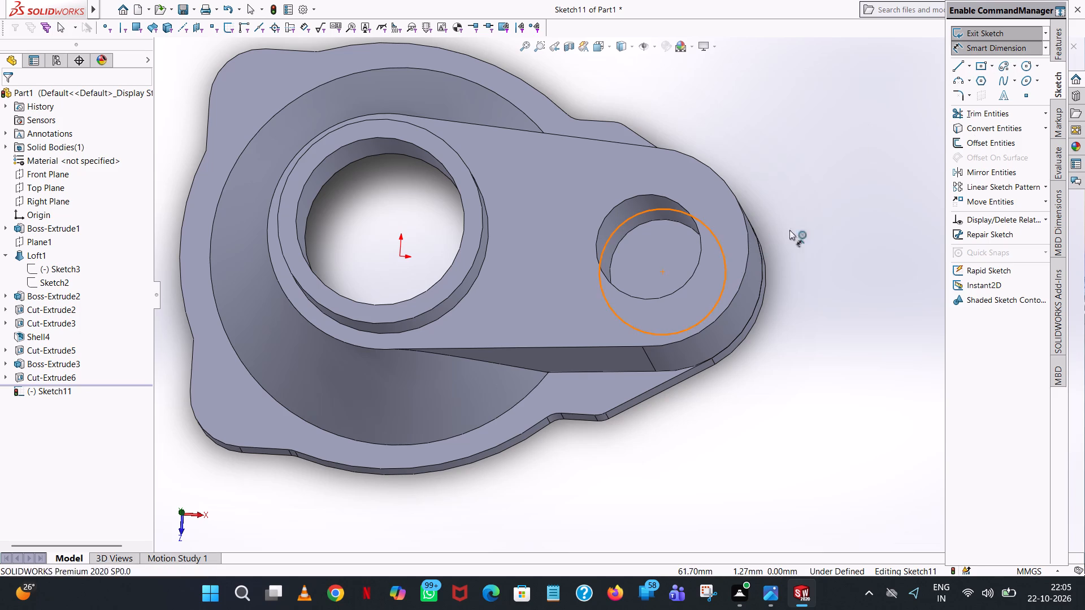
click(840, 195)
click(791, 177)
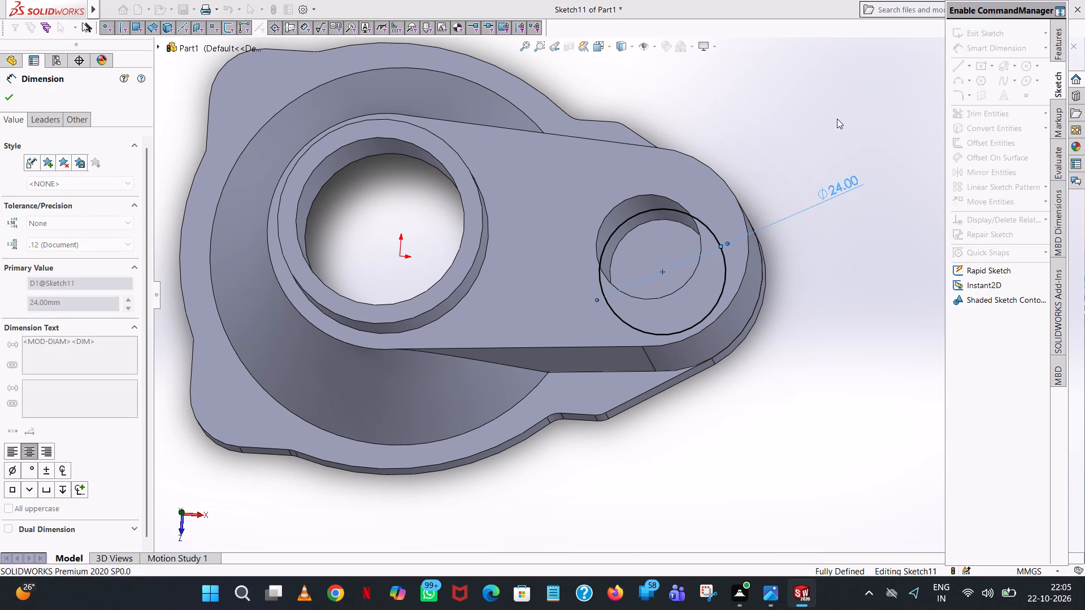
click(844, 108)
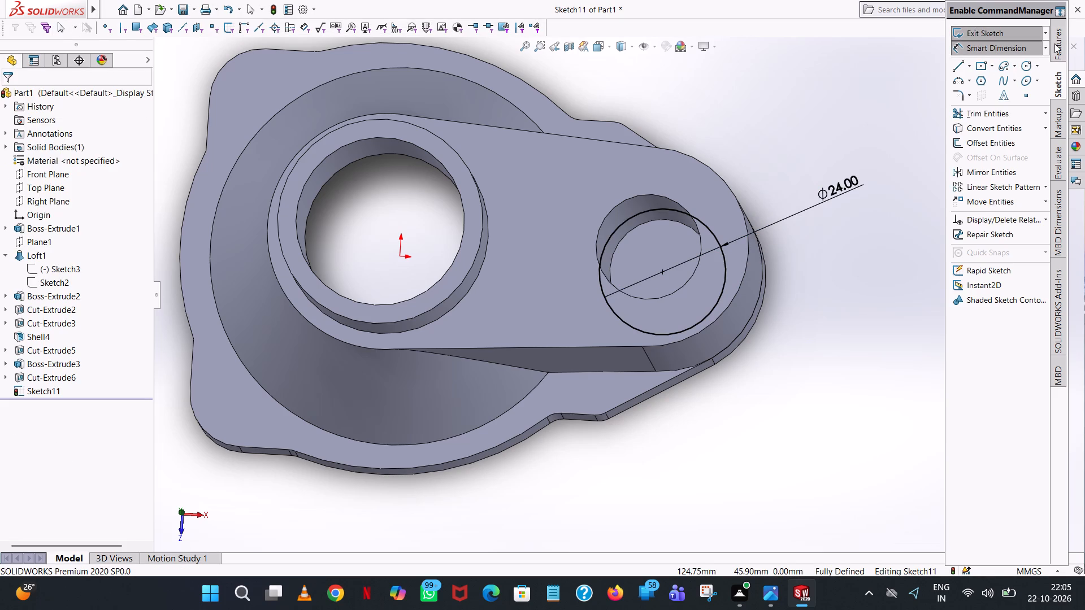
Cut the 24 mm circle blind 42.60 mm deep, downward through the base plate beneath the arm.
click(1054, 43)
click(985, 105)
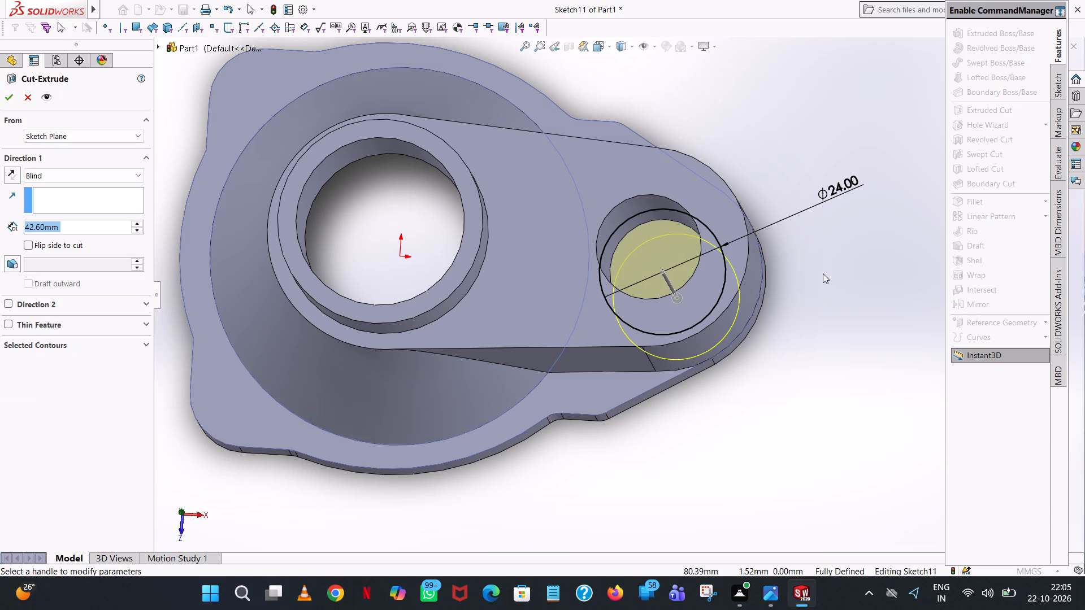
middle_drag(817, 267, 794, 145)
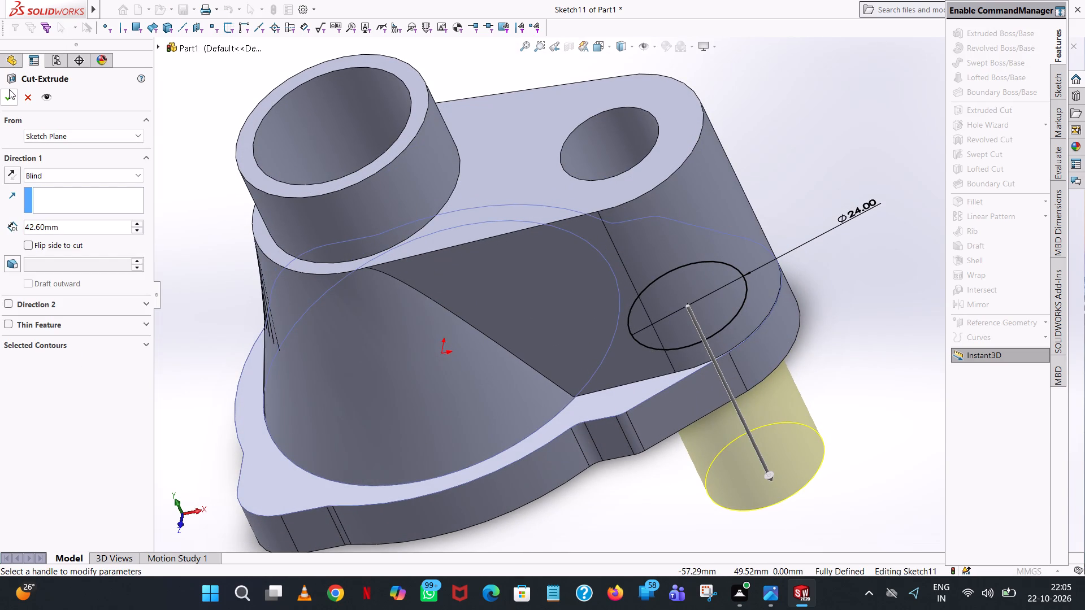
click(9, 89)
click(809, 100)
middle_drag(807, 110, 838, 199)
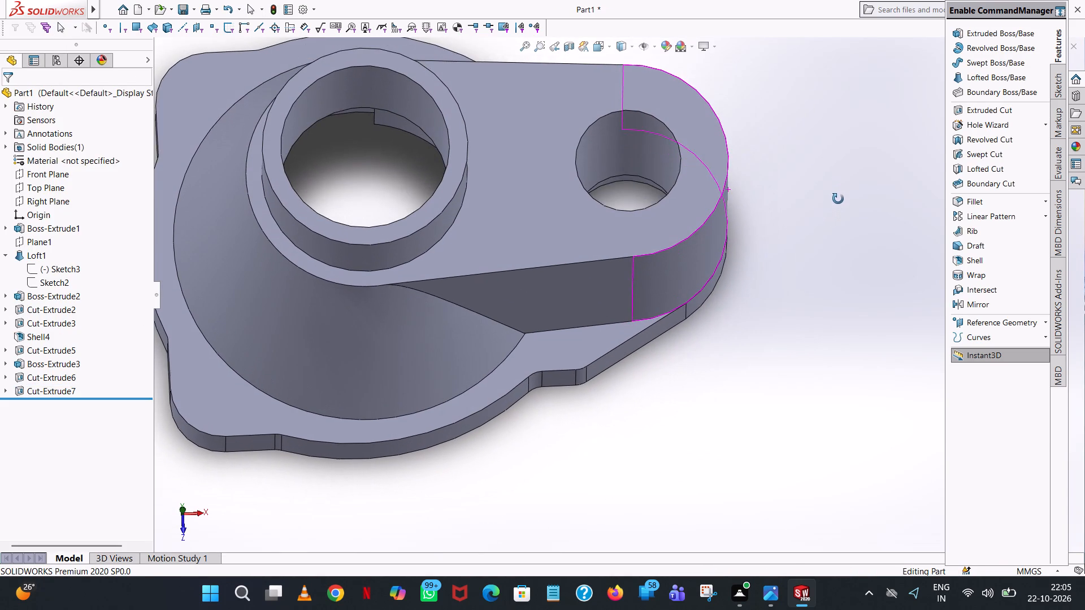
middle_drag(838, 199, 837, 200)
scroll(841, 199, up, 3)
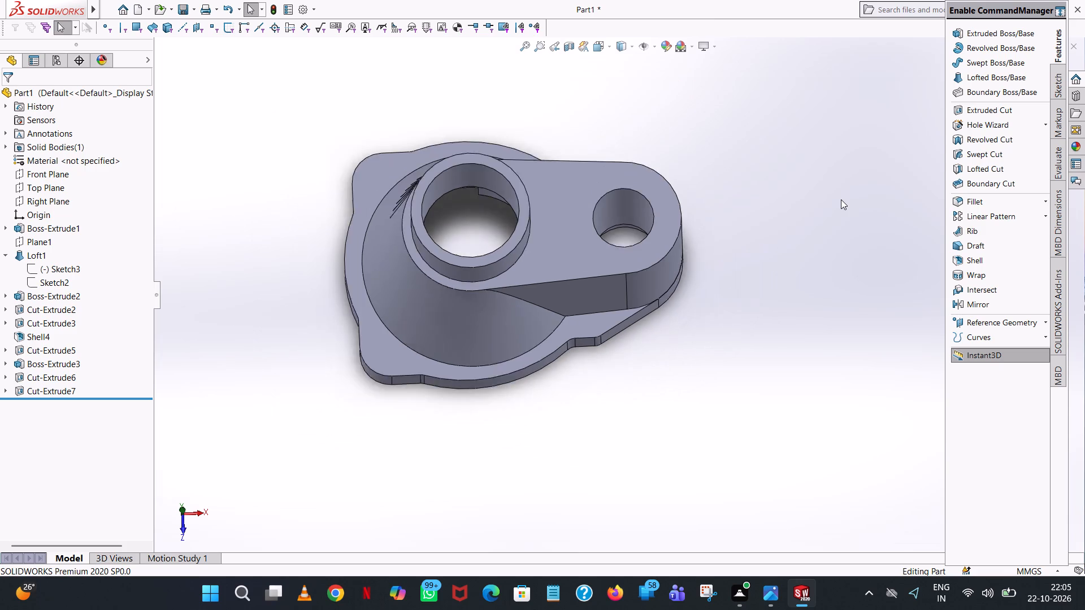
scroll(841, 199, up, 1)
middle_drag(804, 239, 831, 136)
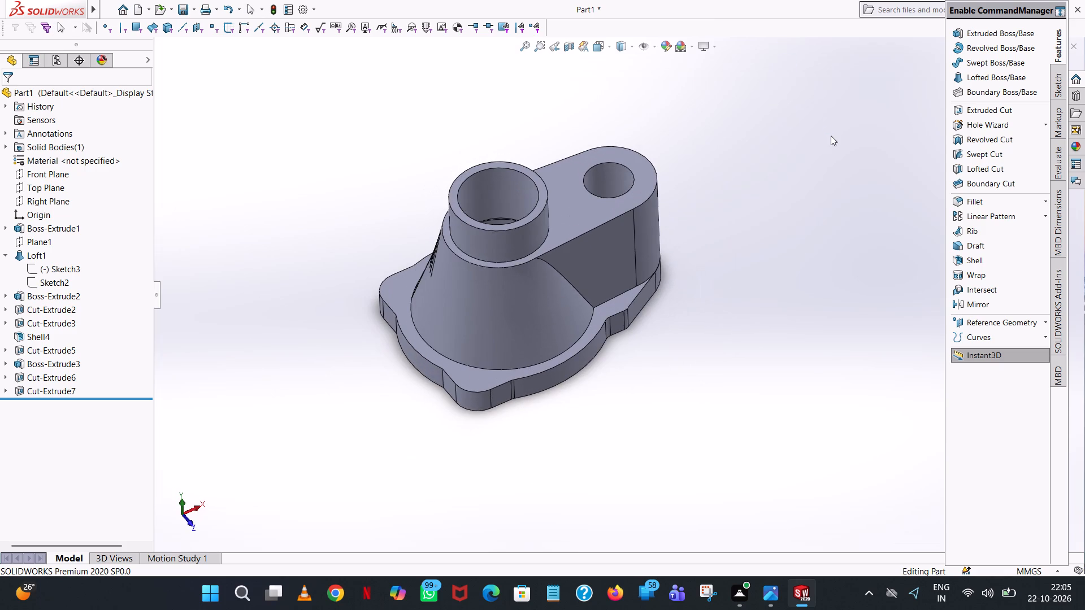
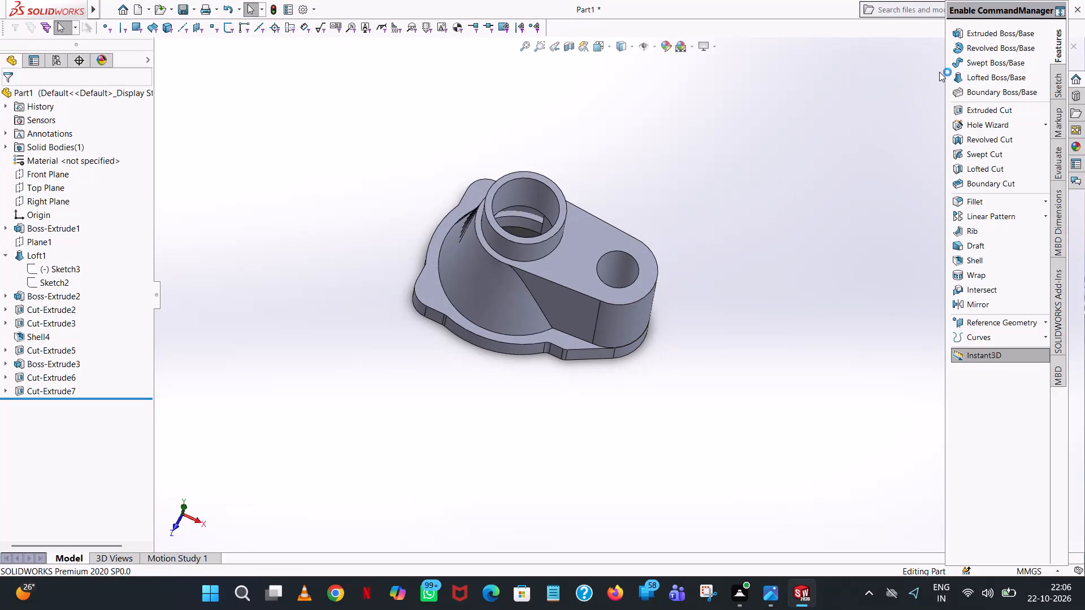
Start an extruded cut sketch on the arm's top face and draw a 15 mm radius circle concentric with the 20 mm hole.
click(1013, 114)
click(581, 237)
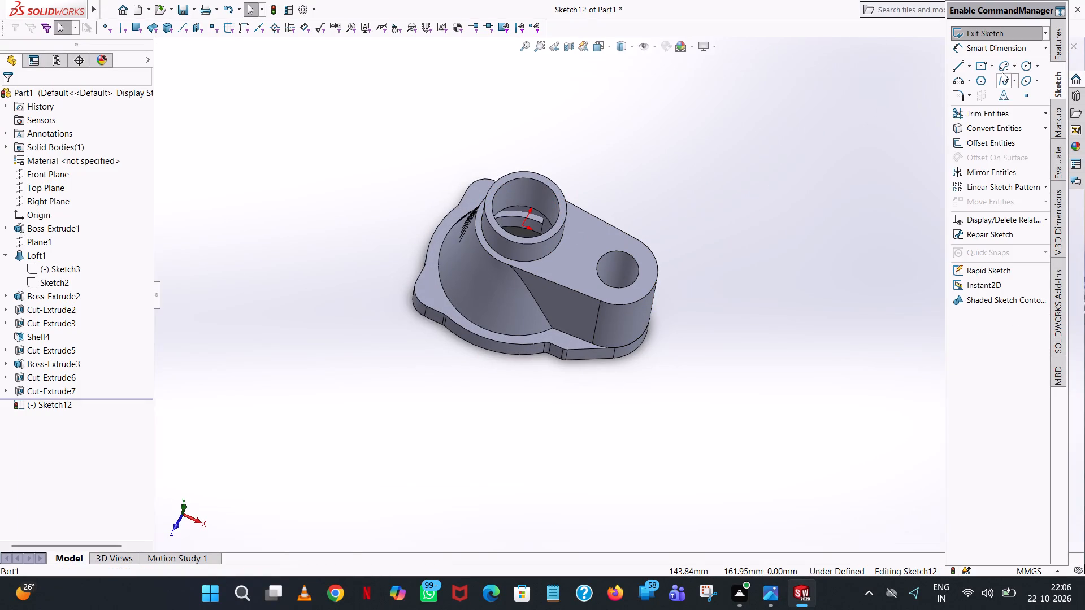
click(610, 46)
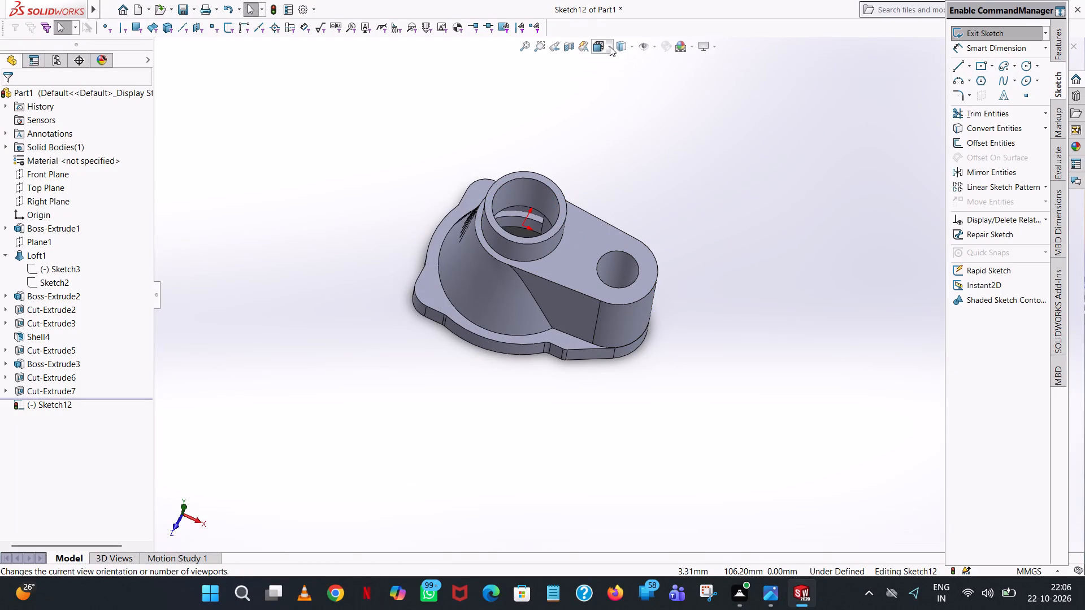
click(664, 108)
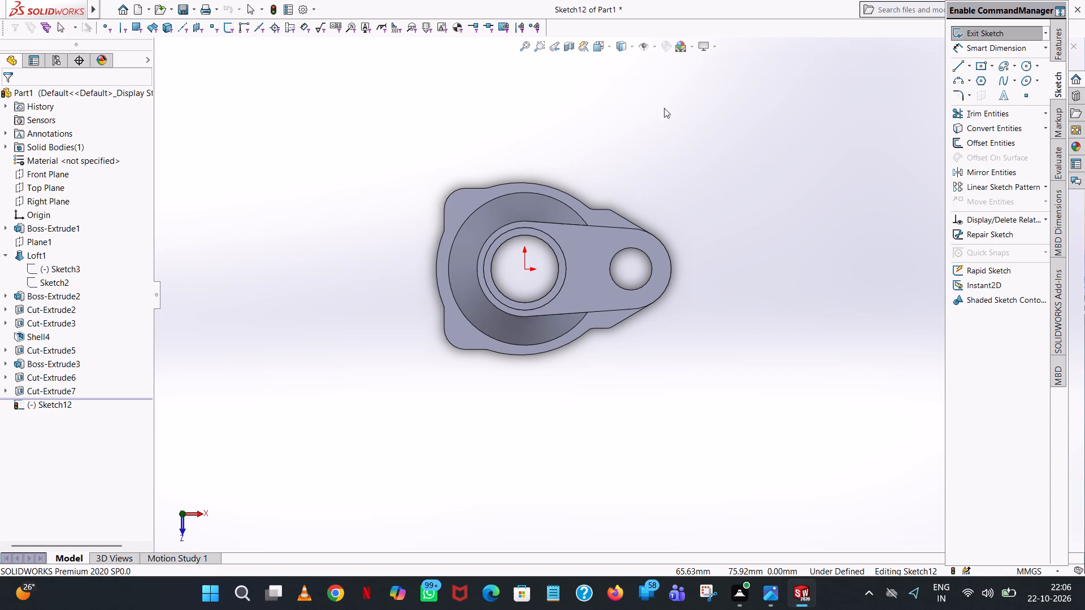
click(1026, 62)
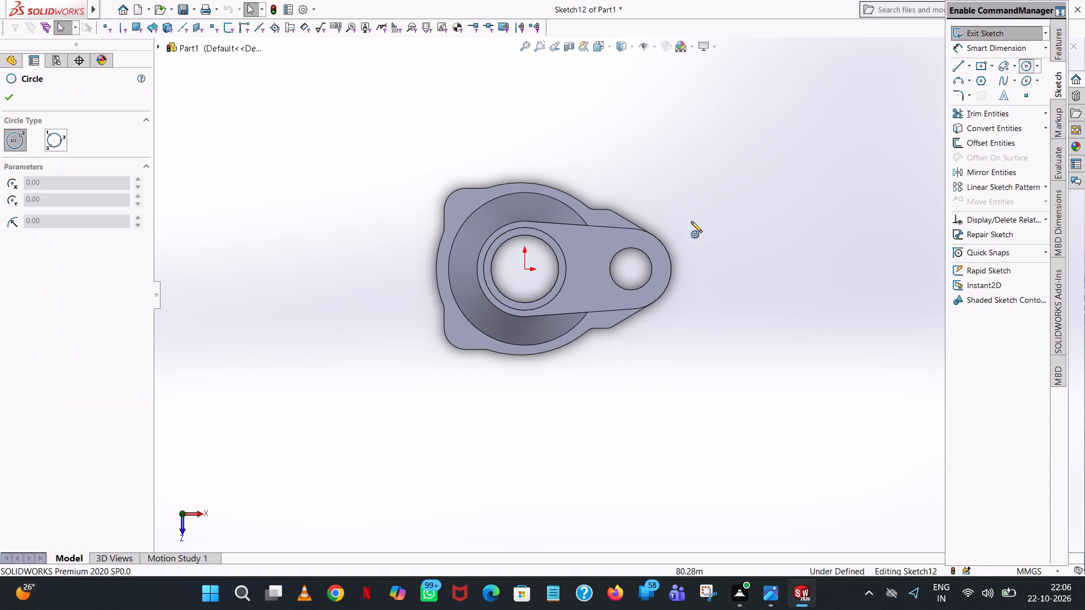
scroll(659, 269, down, 4)
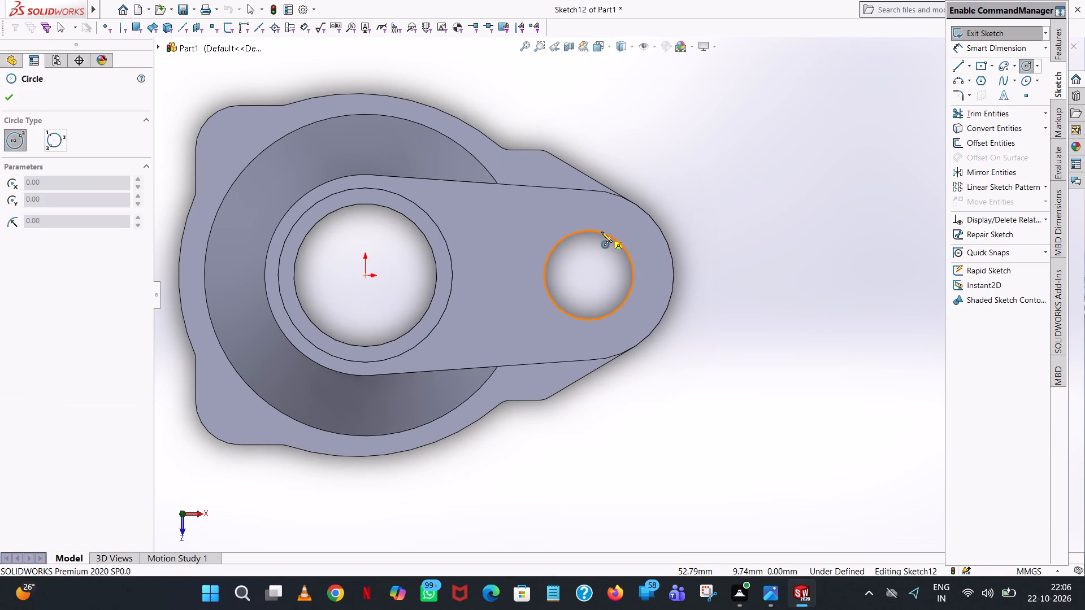
click(587, 275)
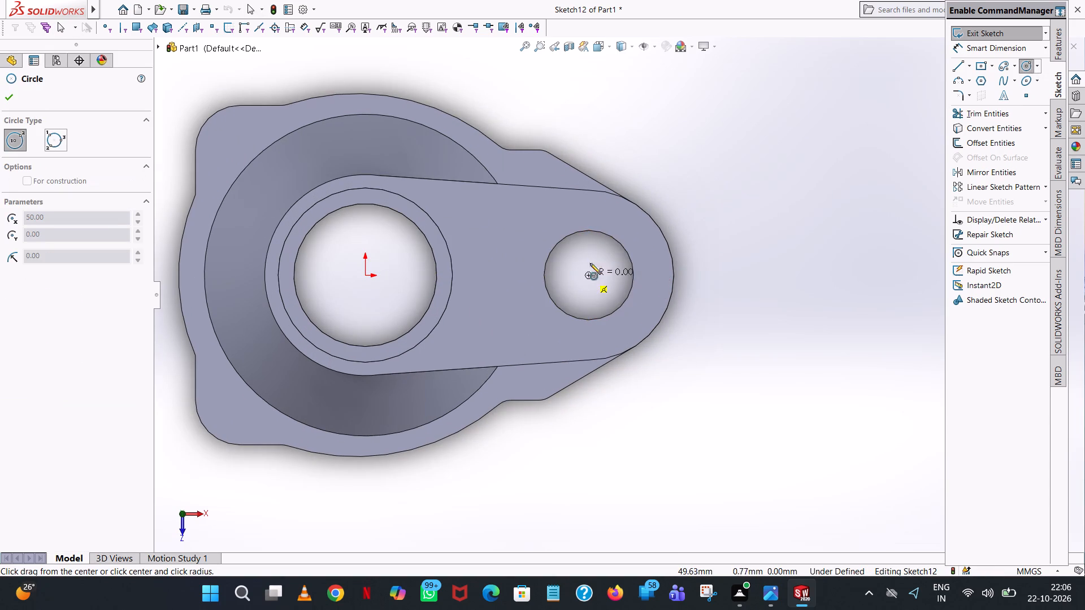
click(587, 206)
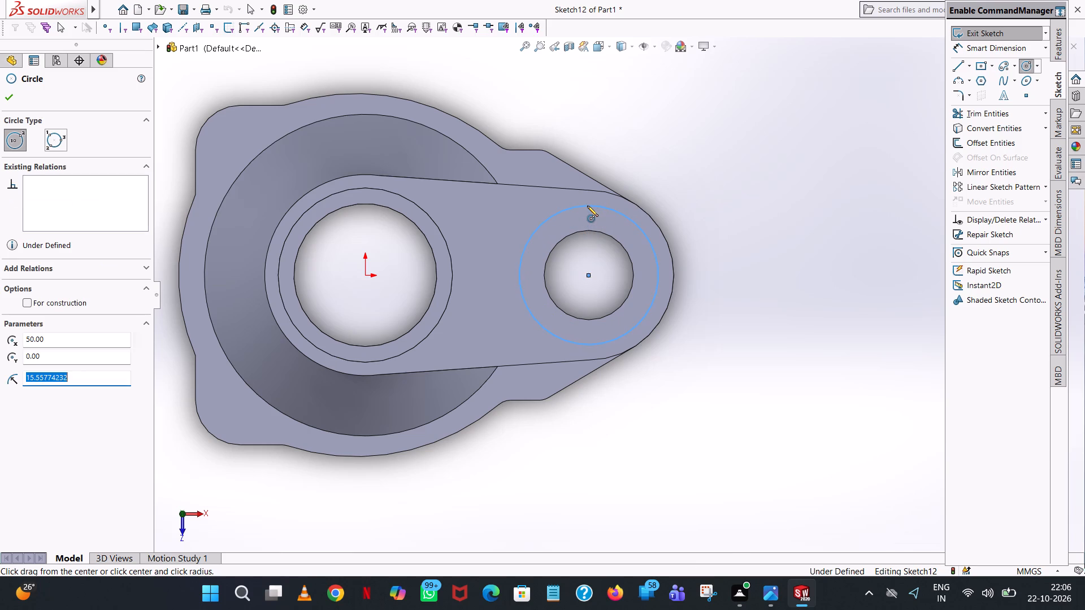
text(15)
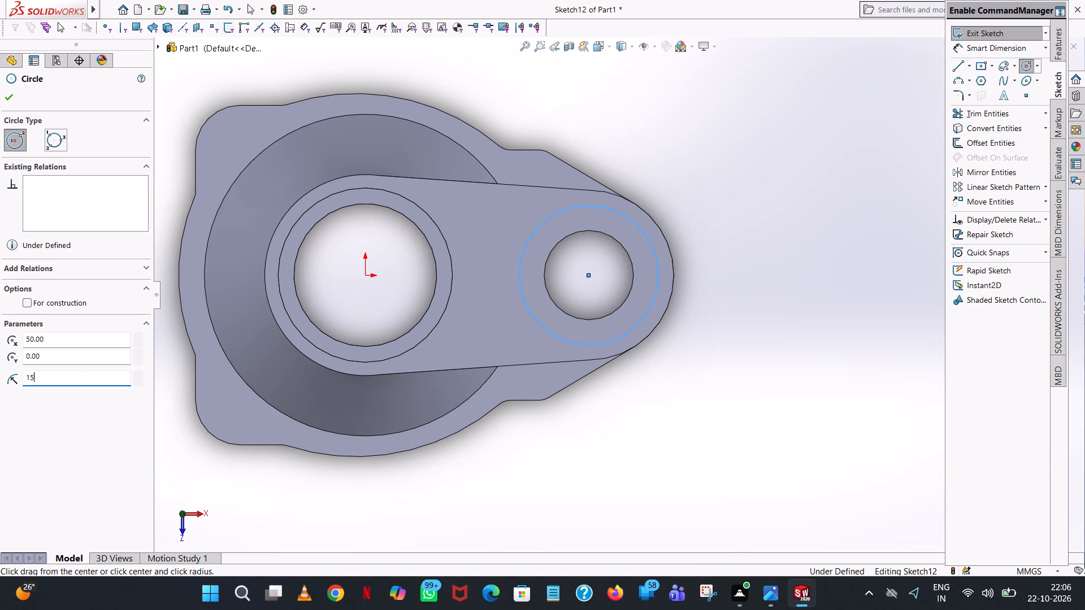
key(Return)
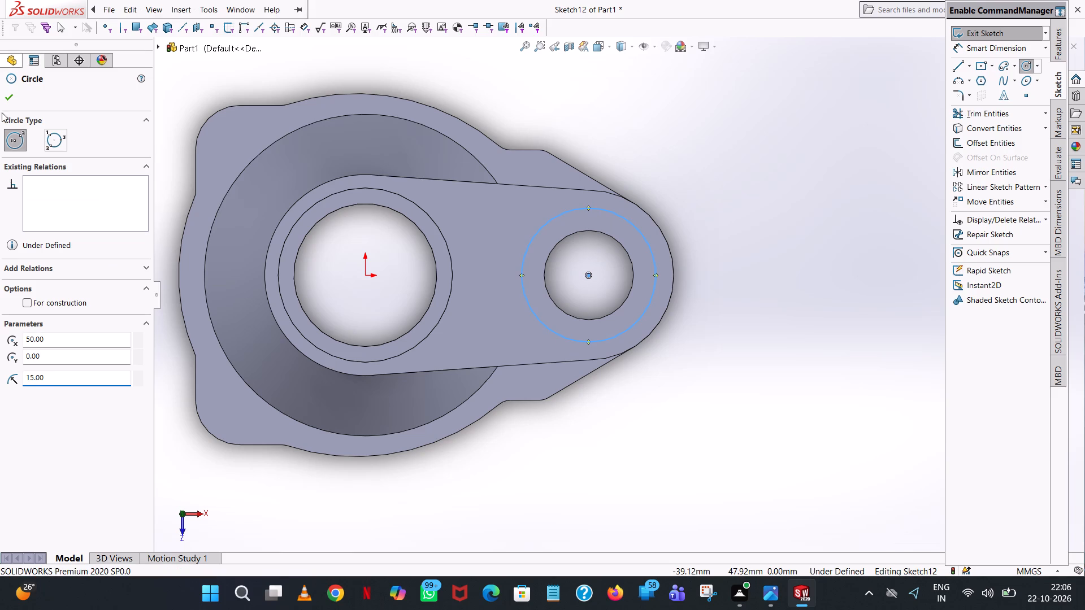
click(17, 99)
click(623, 134)
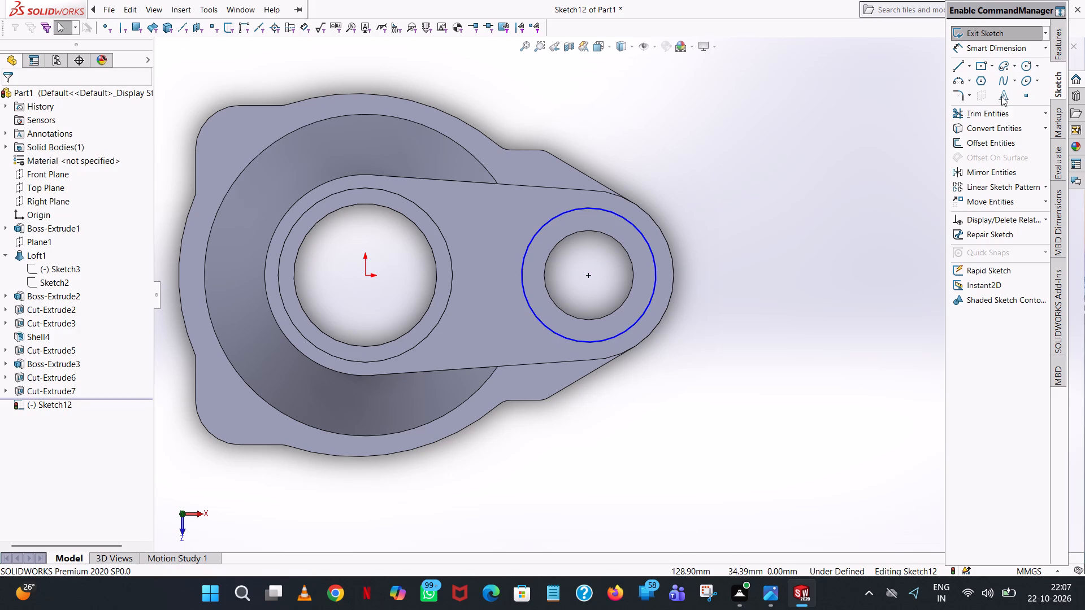
Sketch two 2 mm radius circles centred on the 15 mm radius circle's upper quadrant and its quadrant nearest the arm's rounded end.
click(1028, 69)
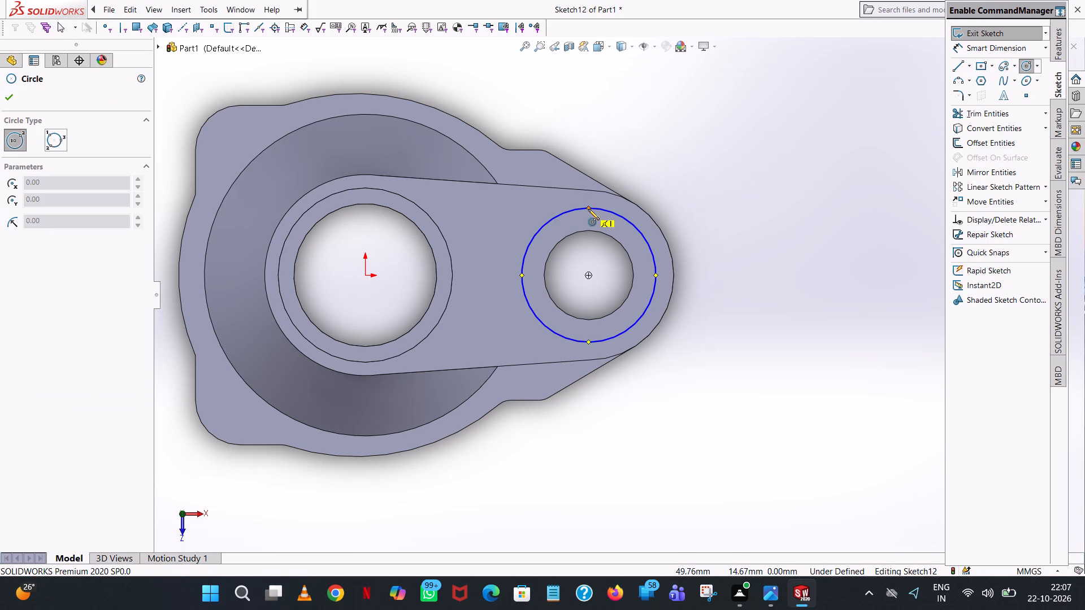
click(588, 207)
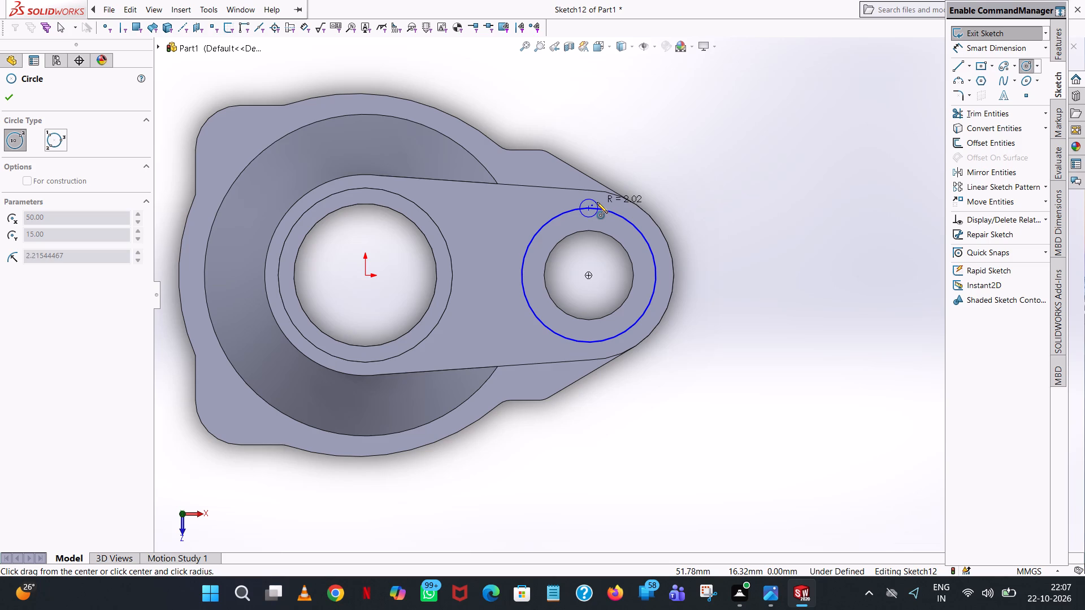
click(597, 202)
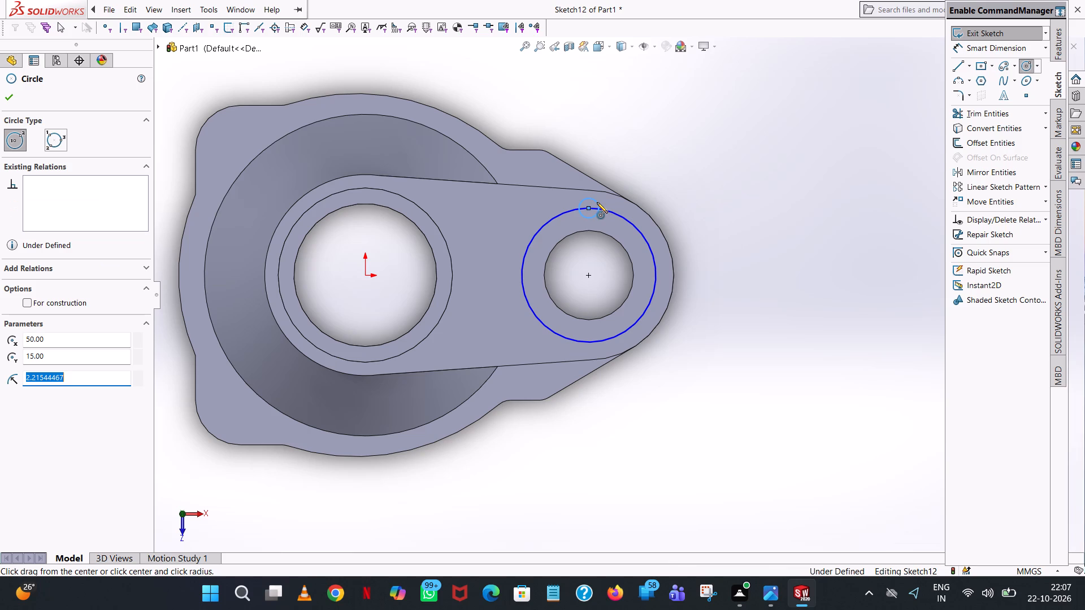
key(2)
key(Return)
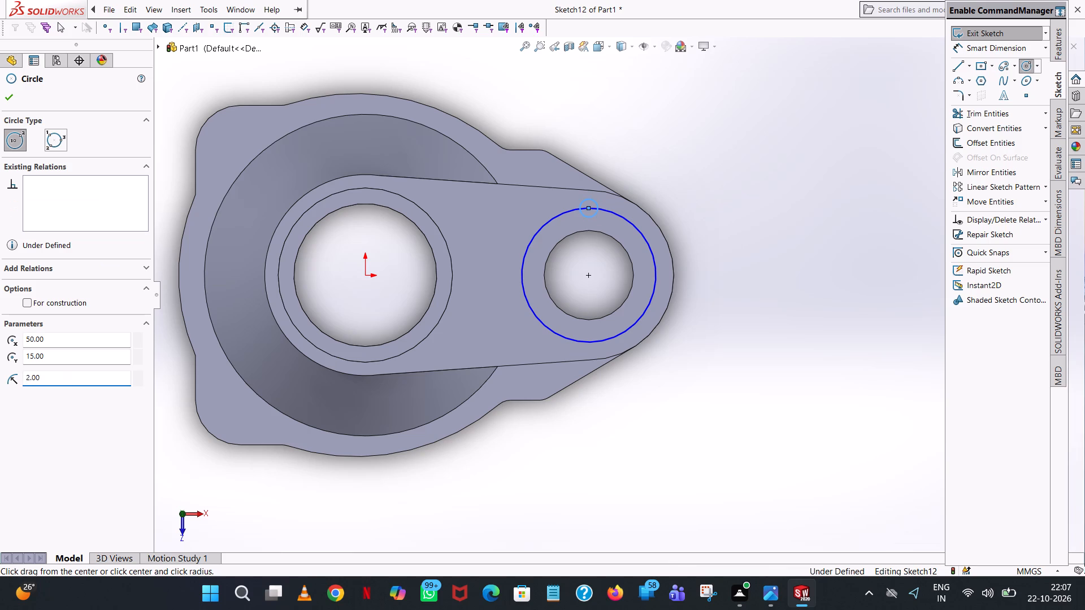
click(655, 276)
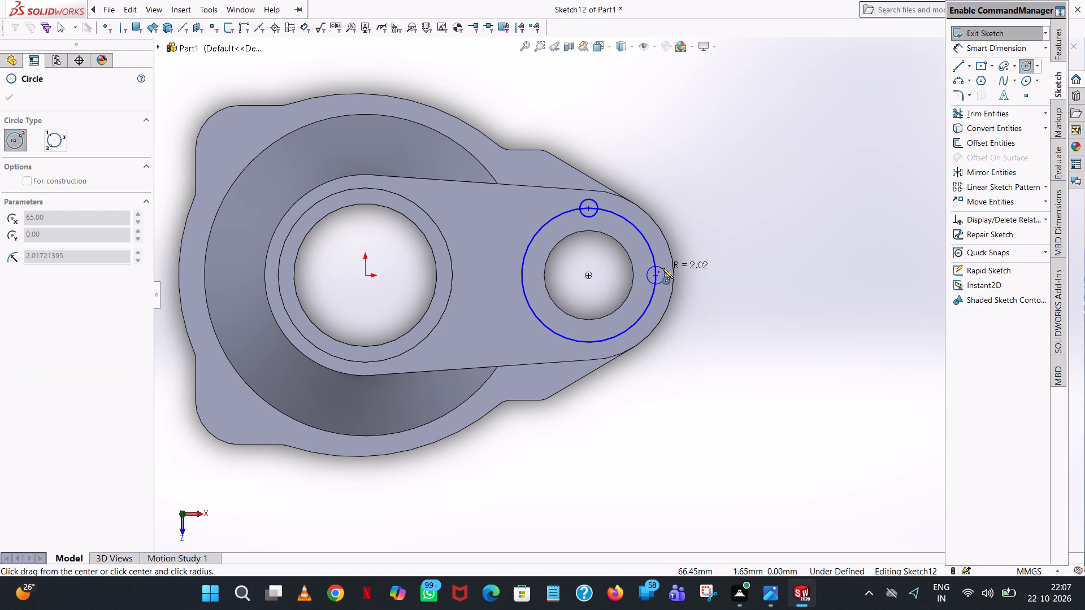
click(662, 268)
key(2)
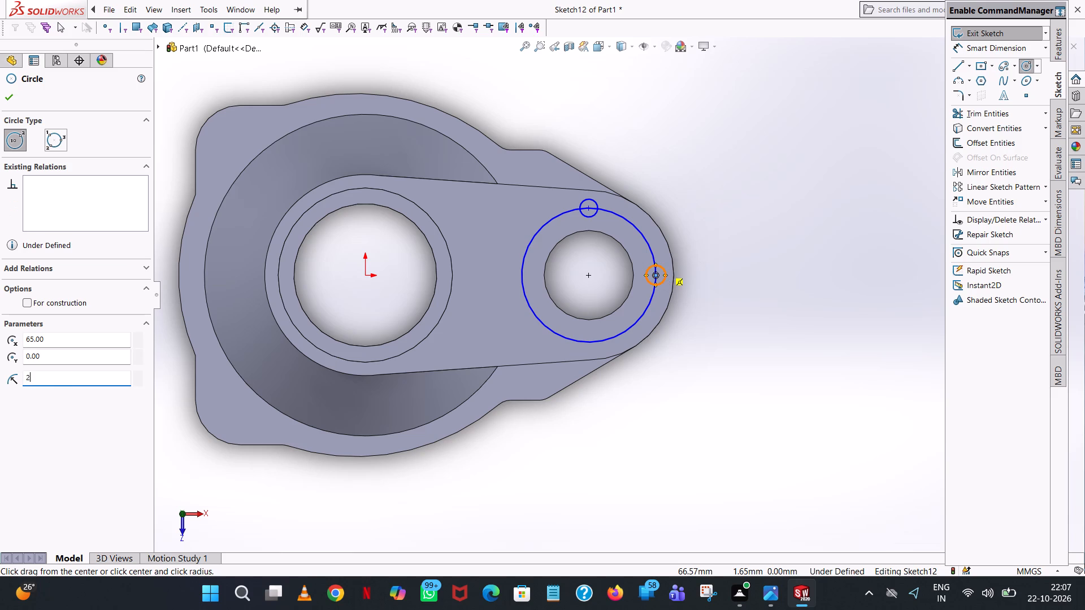
key(Return)
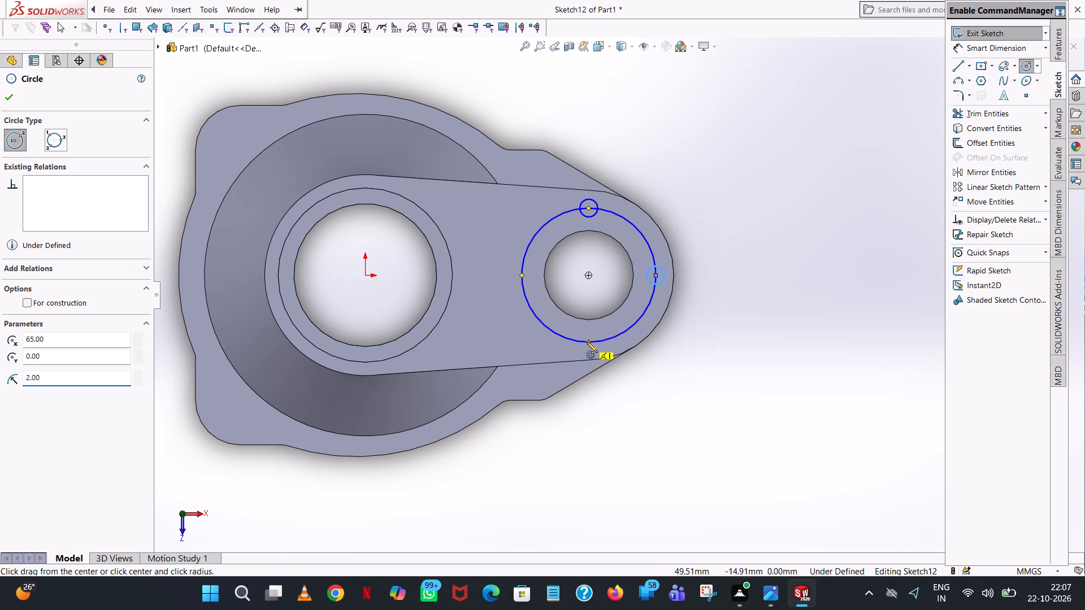
Sketch two more 2 mm radius circles centred on the large circle's lower quadrant and its quadrant nearest the boss.
click(588, 342)
click(601, 330)
key(2)
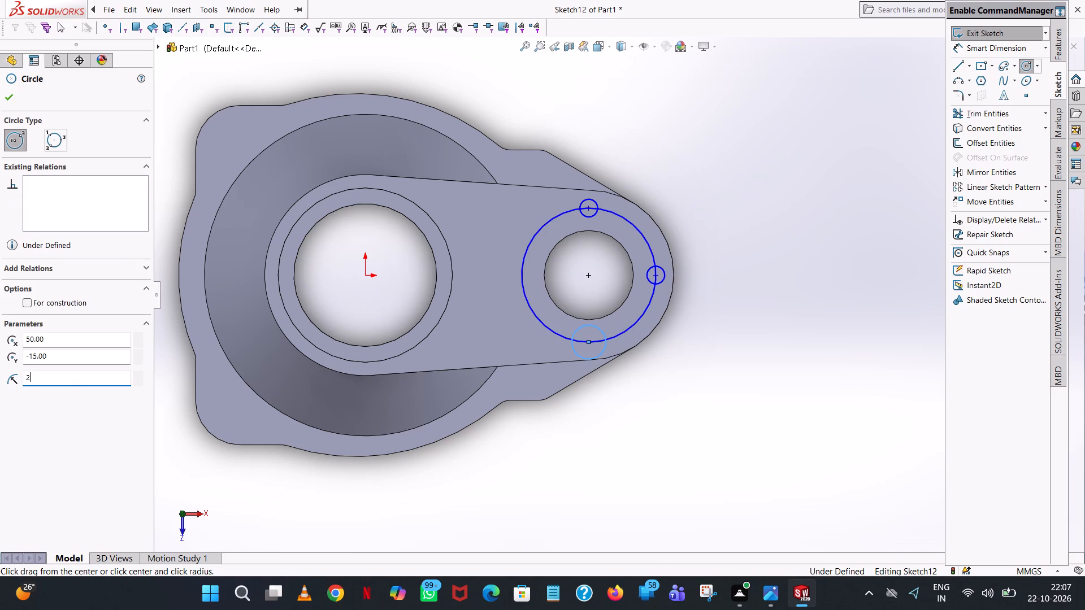
key(Return)
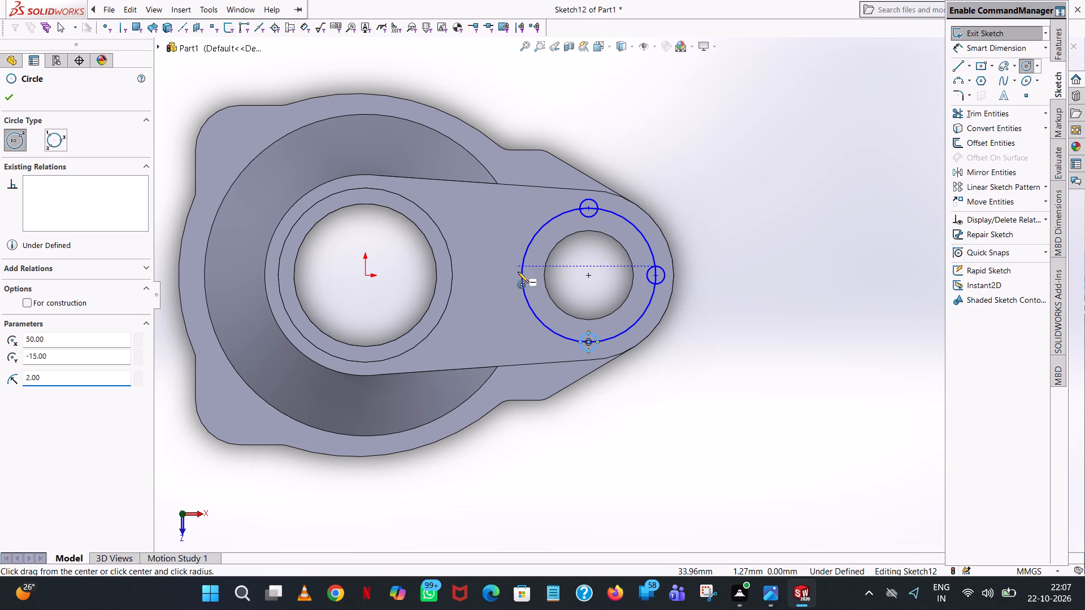
click(520, 276)
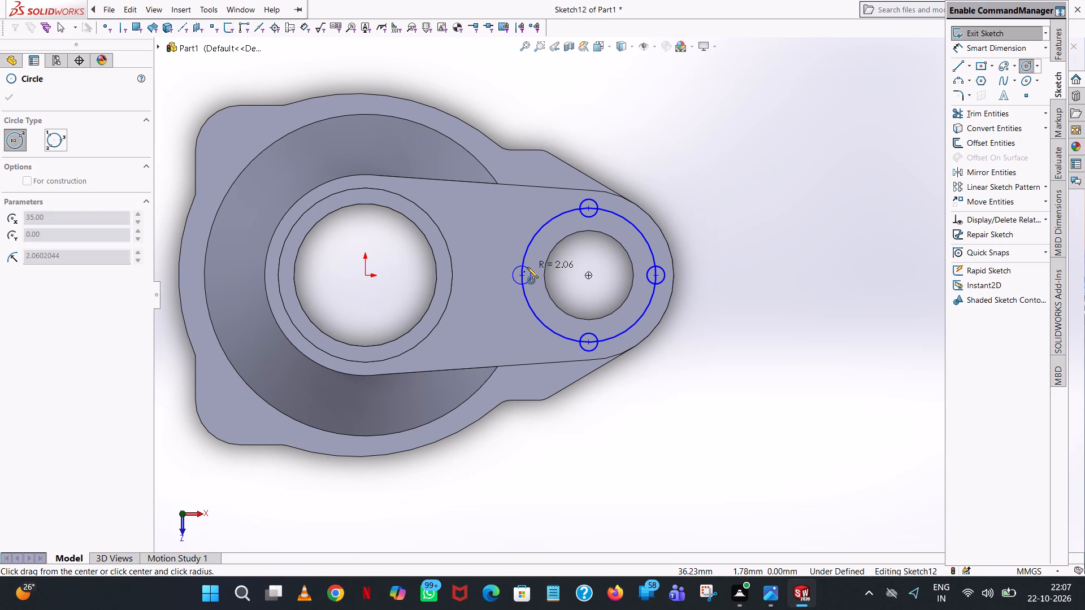
click(527, 267)
key(2)
key(Return)
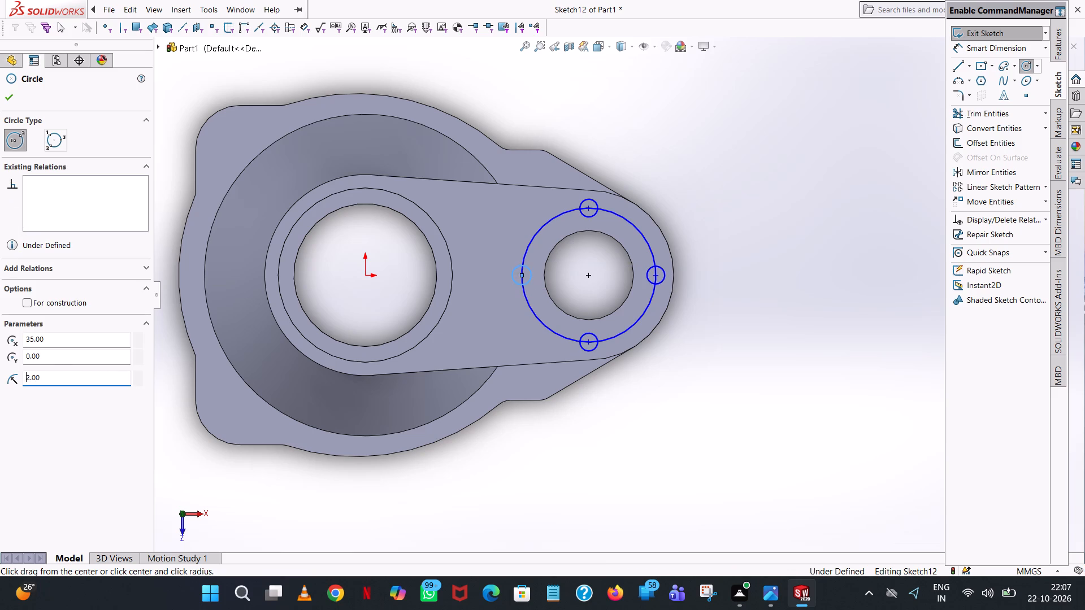
click(20, 101)
click(5, 93)
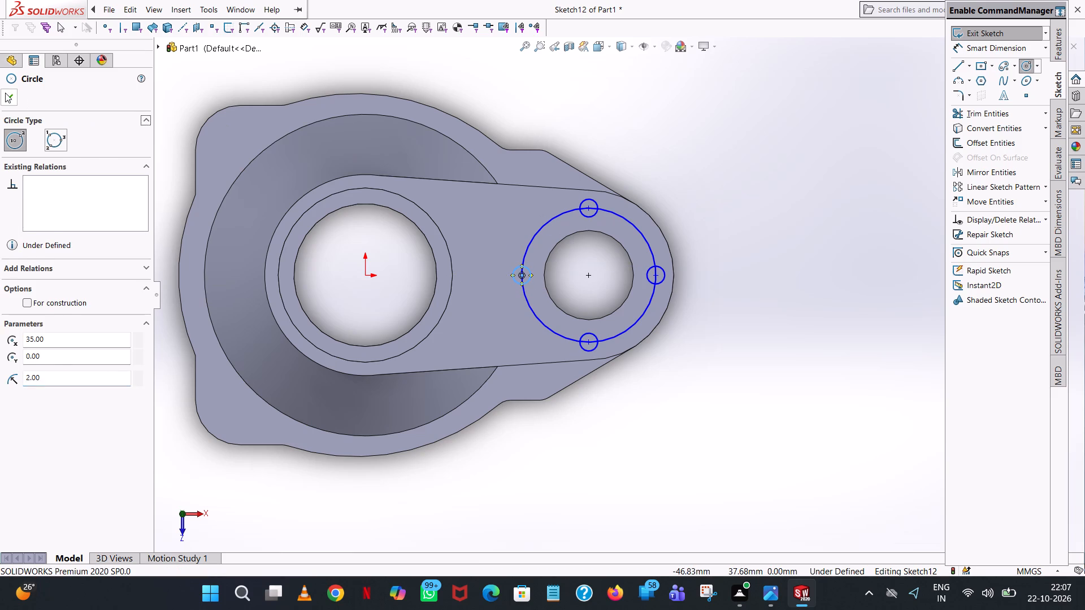
click(690, 198)
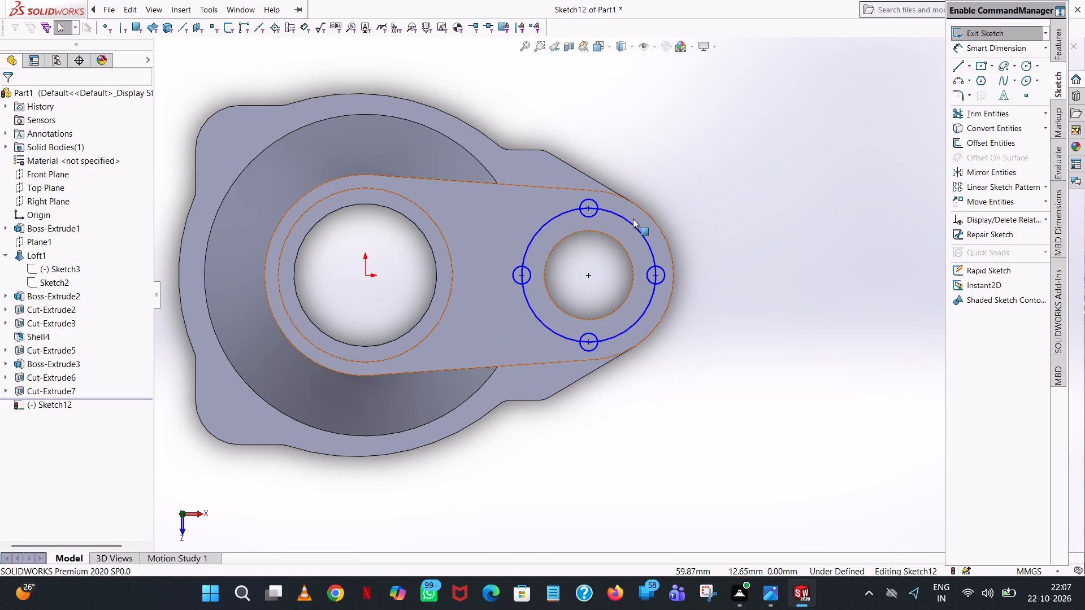
Convert the 15 mm radius circle around the arm's hole to construction geometry.
click(626, 223)
right_click(626, 223)
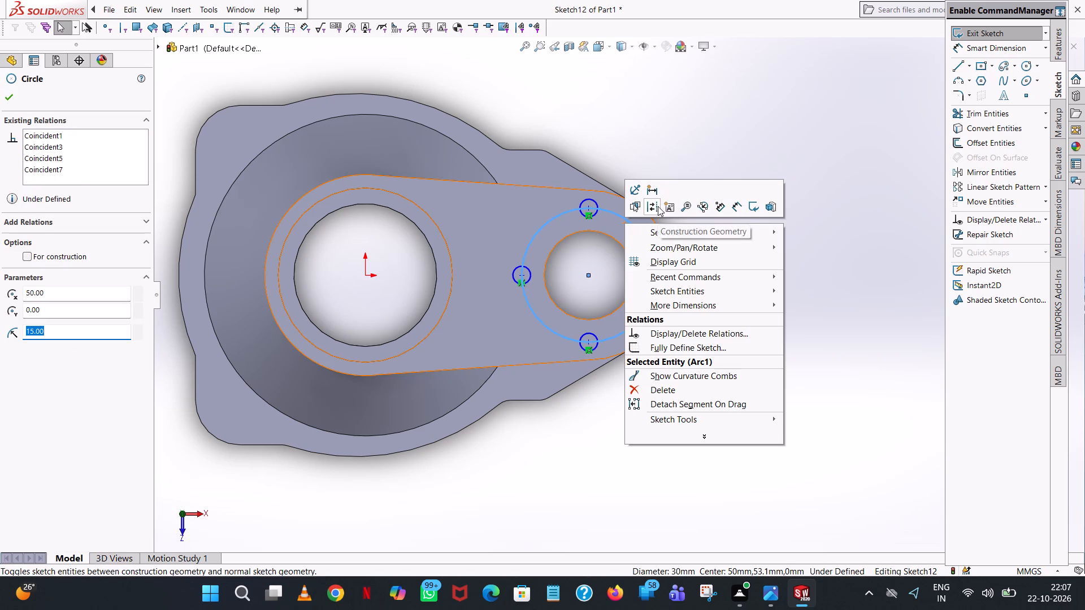
click(653, 206)
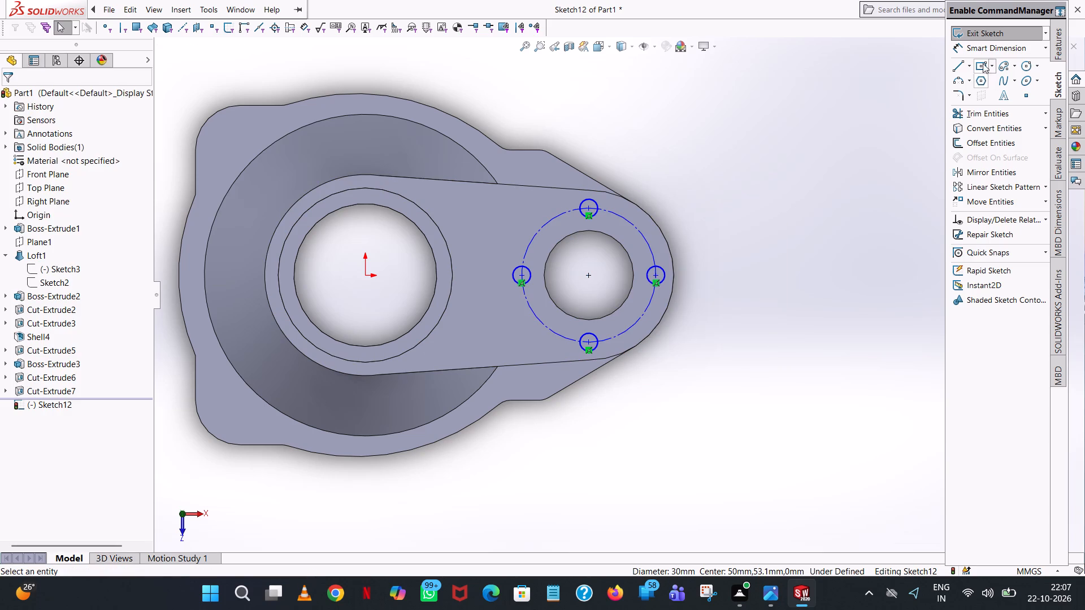
Dimension the diameter of the small circle at the construction circle's upper quadrant.
click(989, 45)
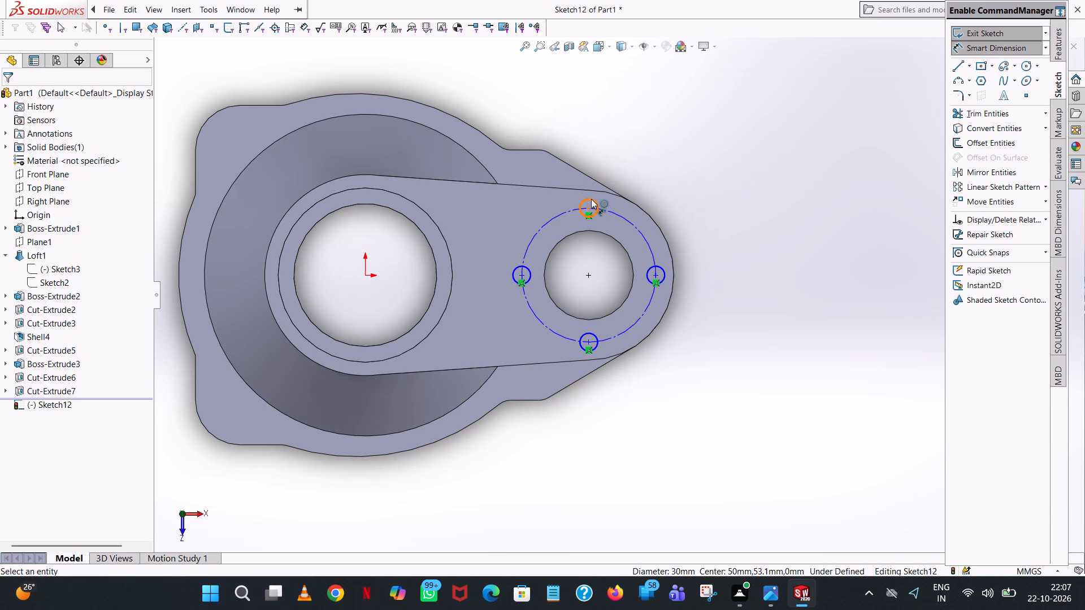
click(591, 199)
click(714, 146)
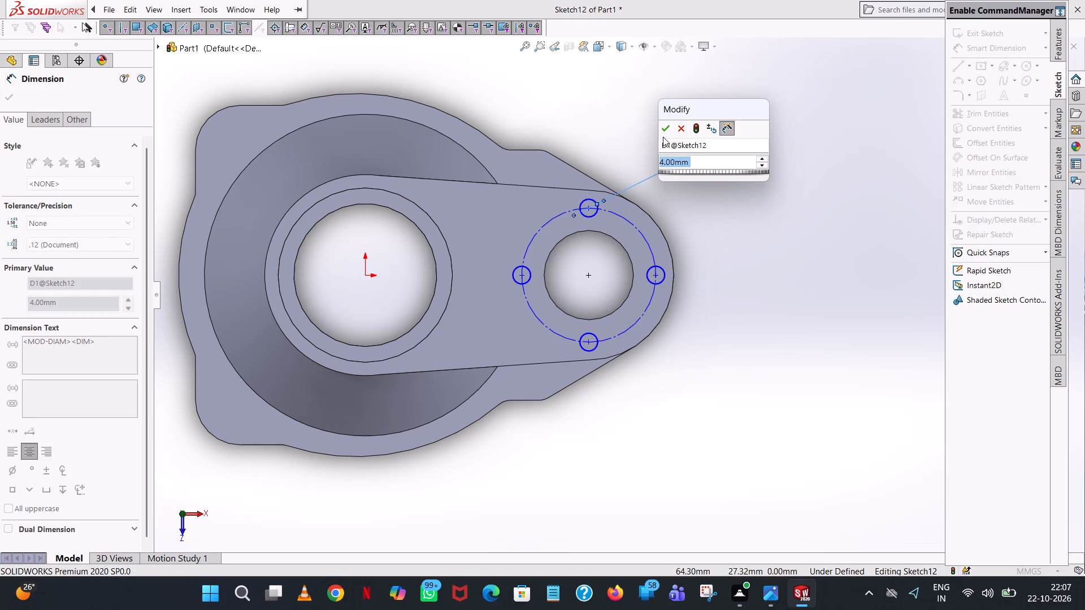
click(664, 134)
click(626, 126)
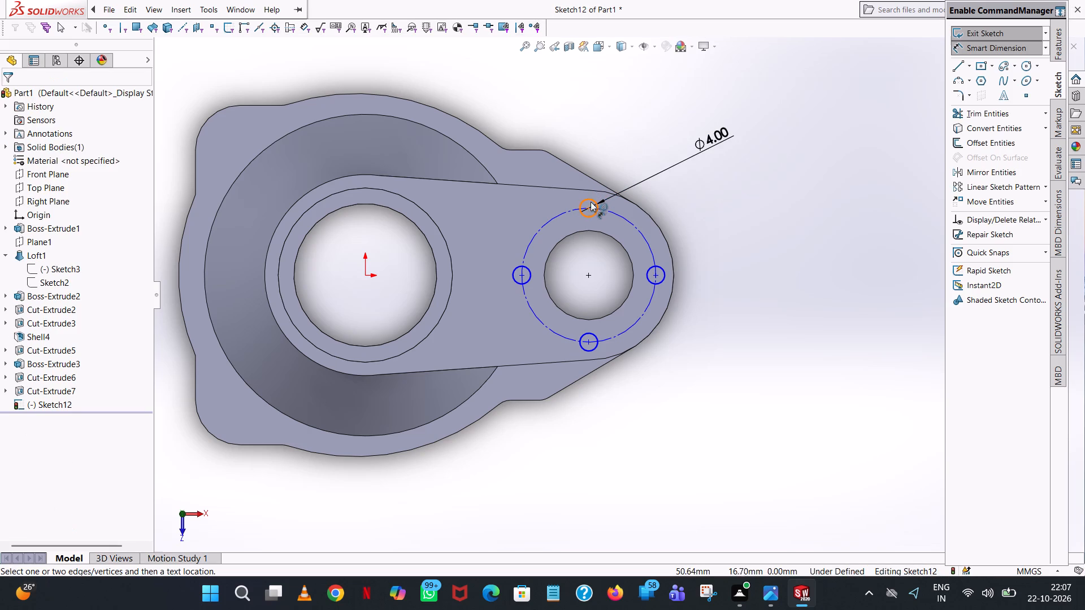
Dimension the vertical distance from the upper small circle's centre to the centre of the arm's hole.
click(589, 208)
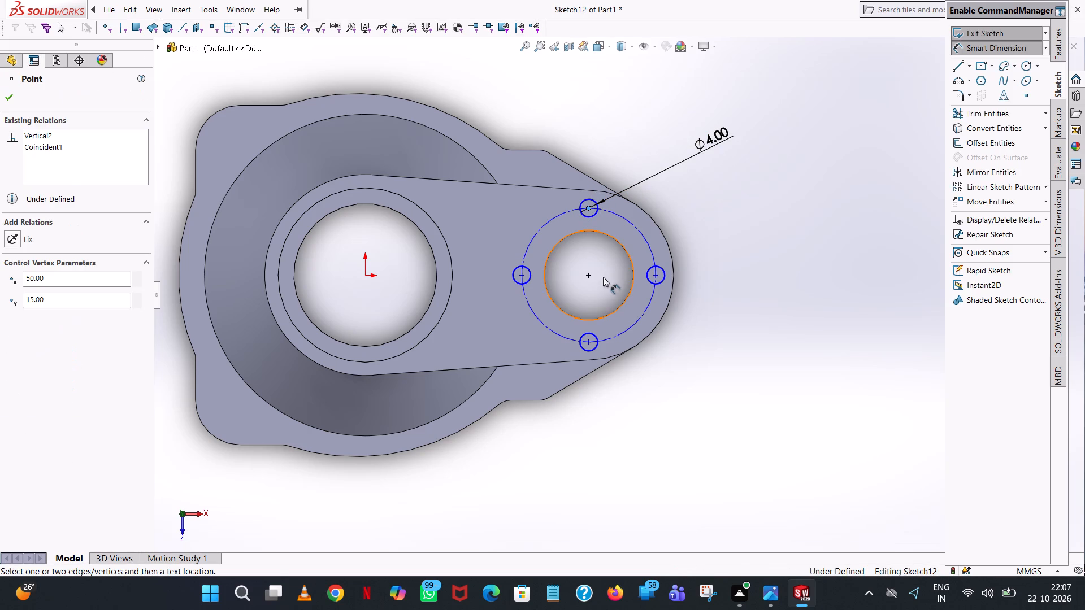
click(589, 277)
click(783, 200)
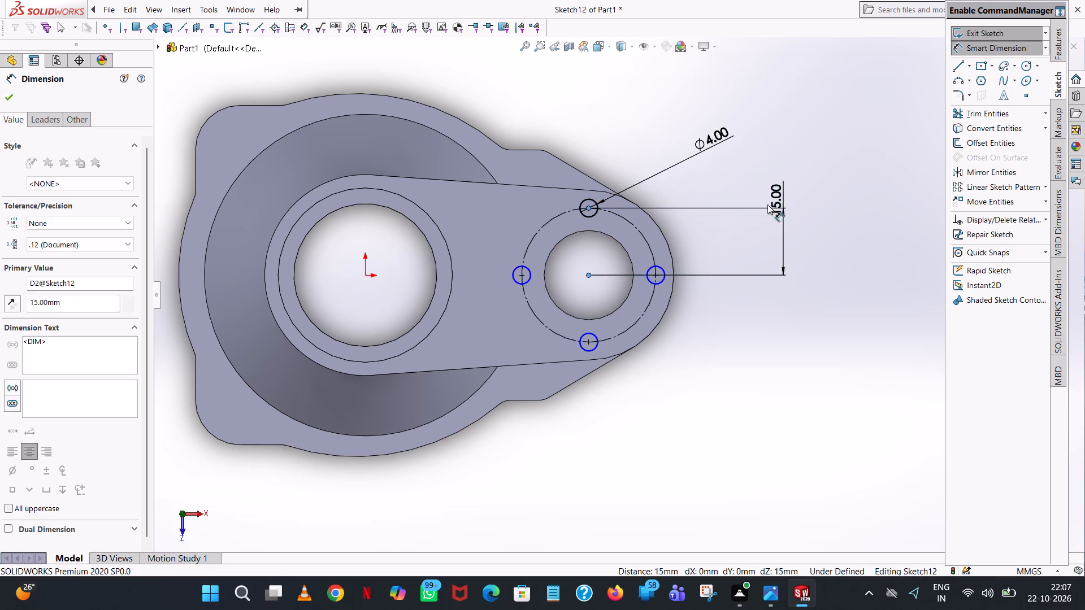
click(730, 181)
click(722, 167)
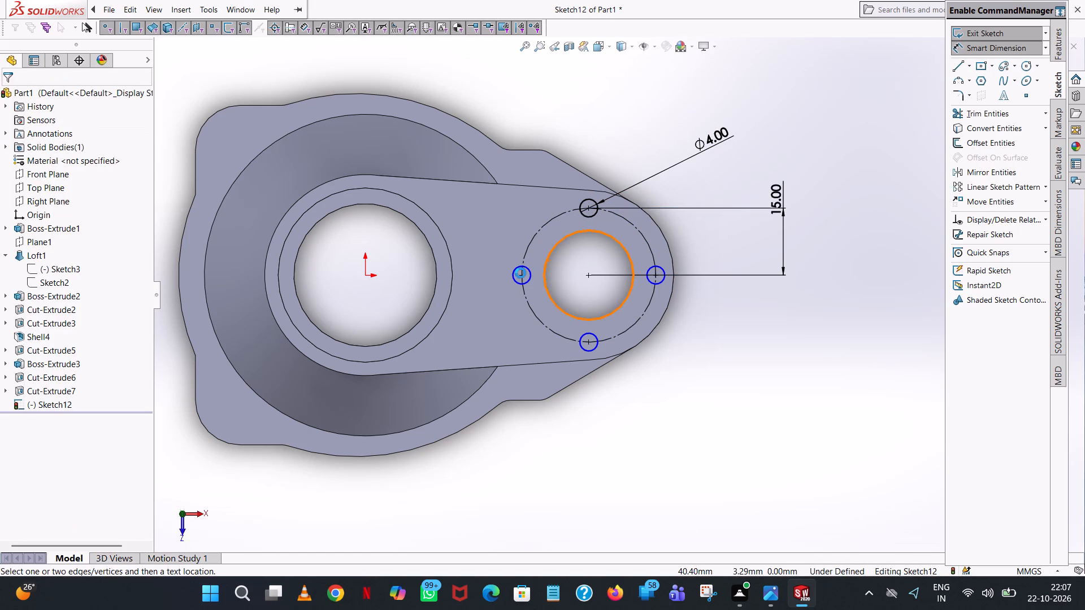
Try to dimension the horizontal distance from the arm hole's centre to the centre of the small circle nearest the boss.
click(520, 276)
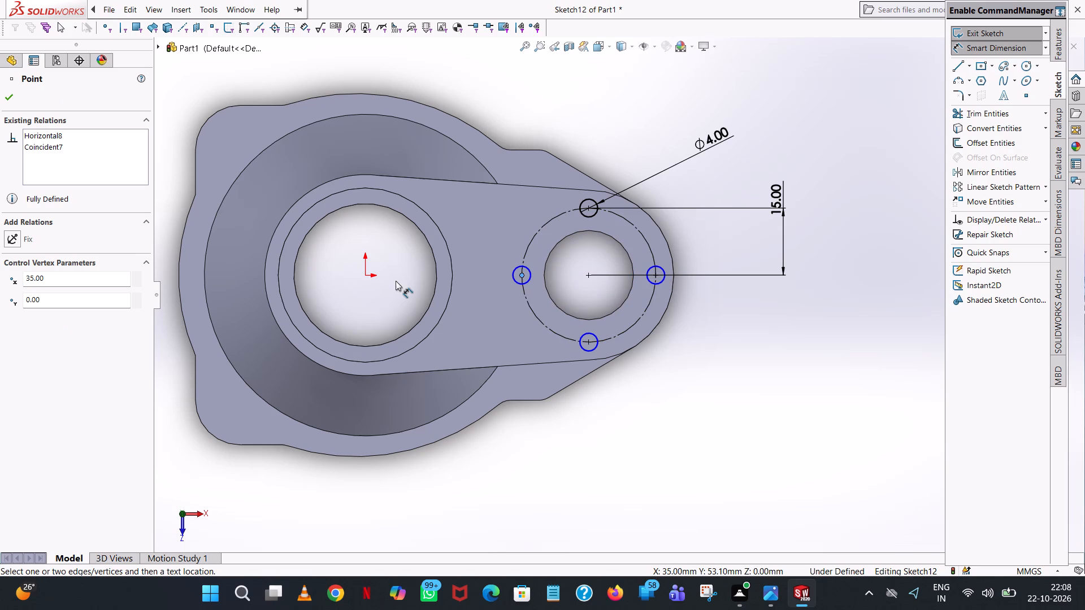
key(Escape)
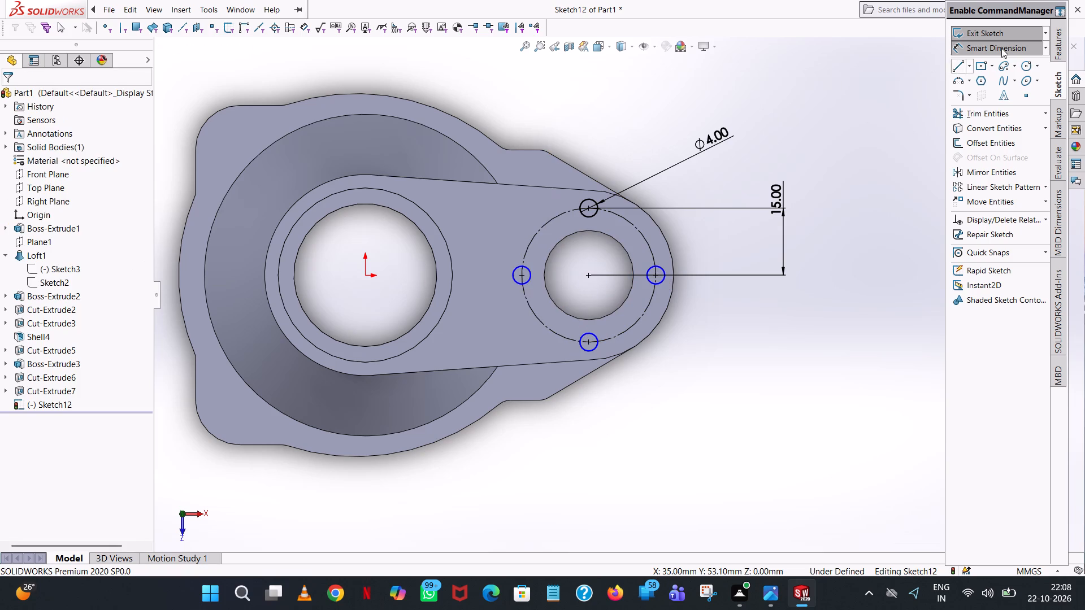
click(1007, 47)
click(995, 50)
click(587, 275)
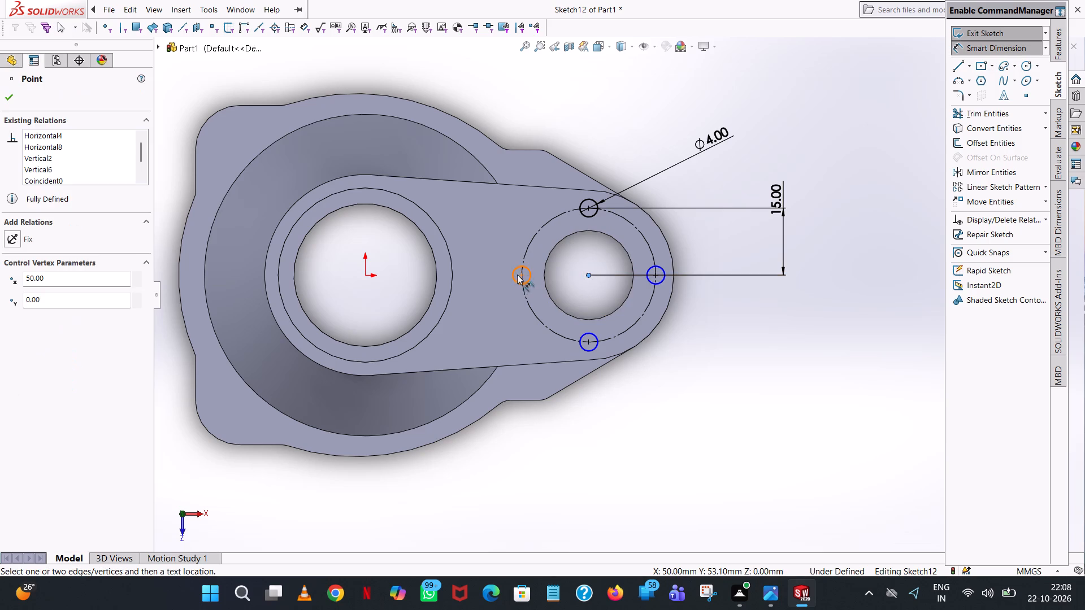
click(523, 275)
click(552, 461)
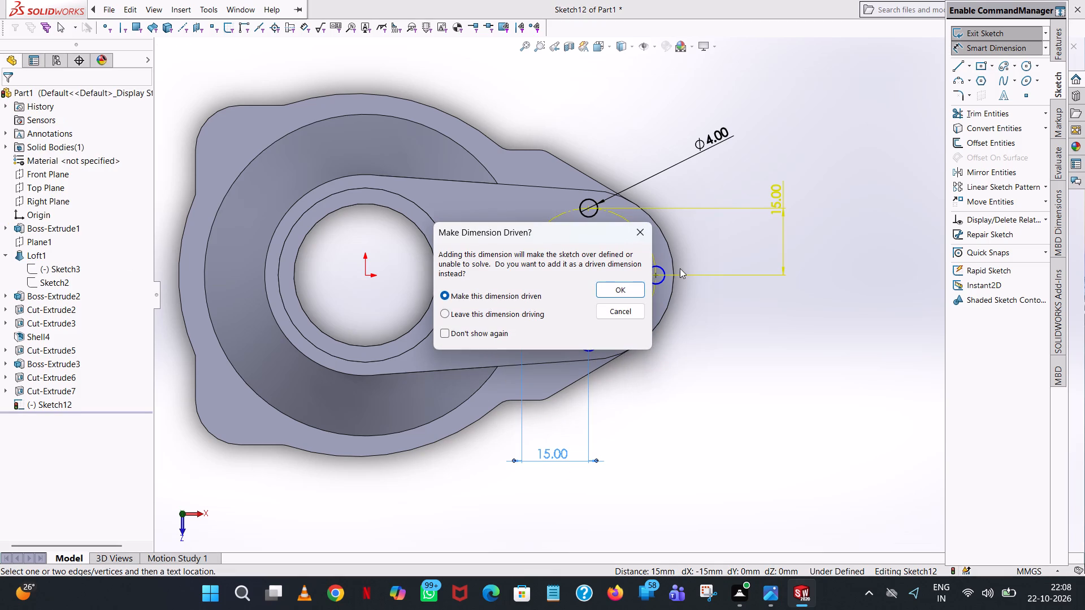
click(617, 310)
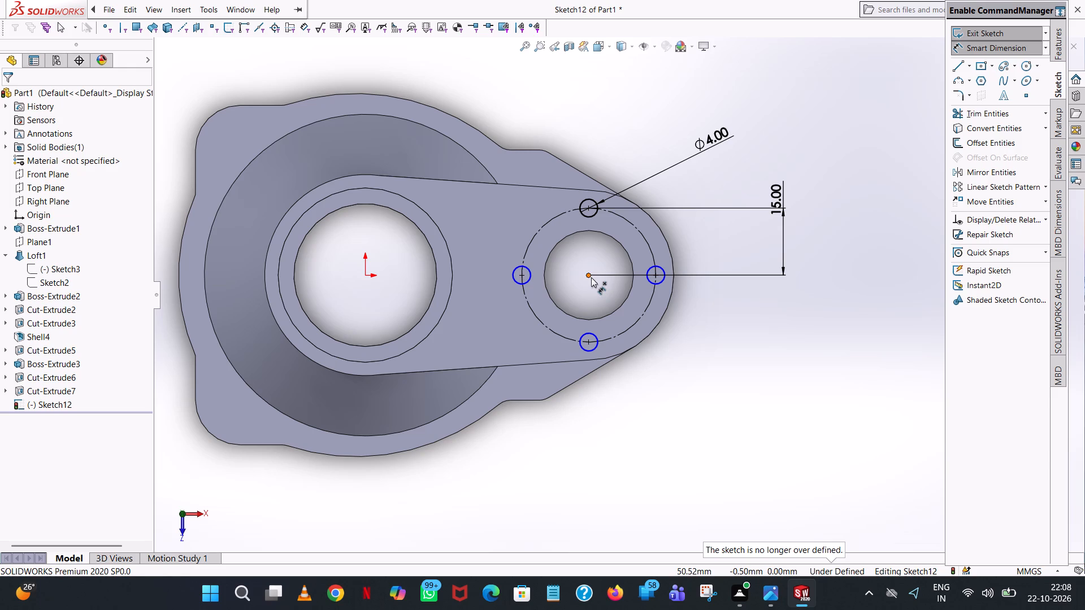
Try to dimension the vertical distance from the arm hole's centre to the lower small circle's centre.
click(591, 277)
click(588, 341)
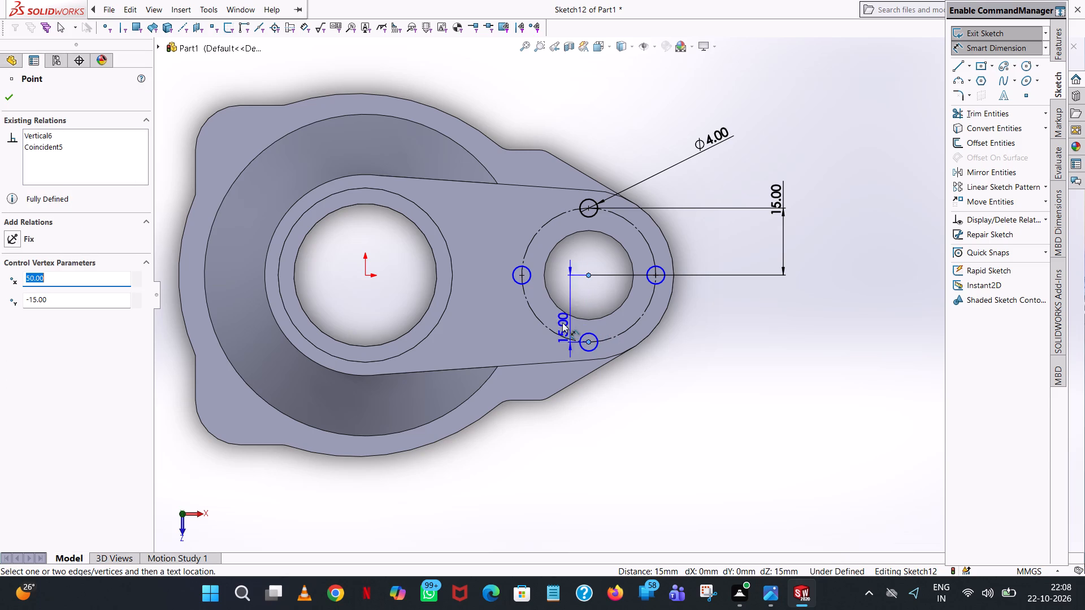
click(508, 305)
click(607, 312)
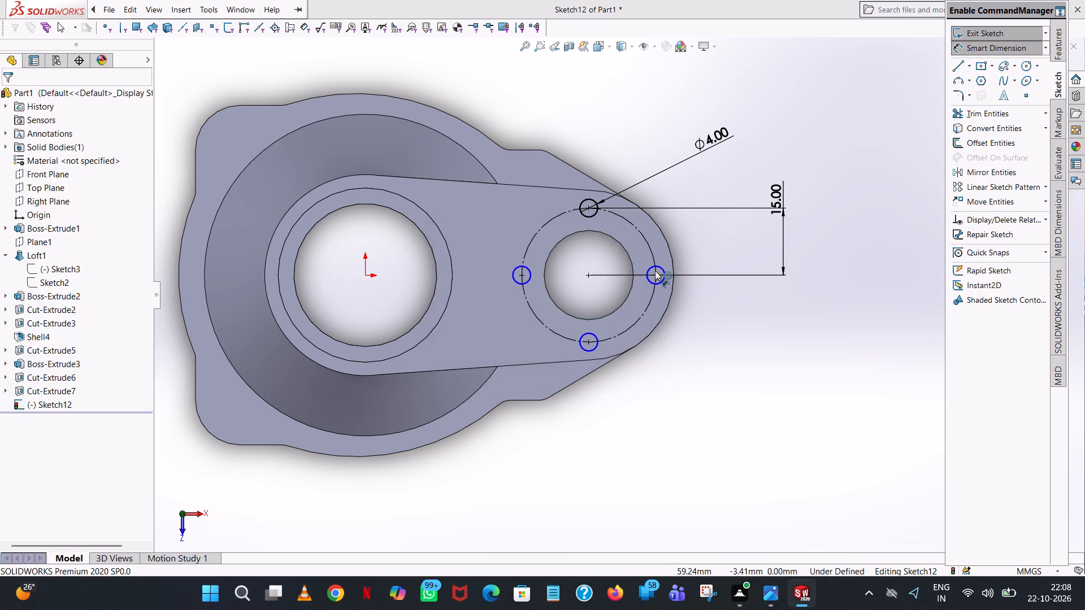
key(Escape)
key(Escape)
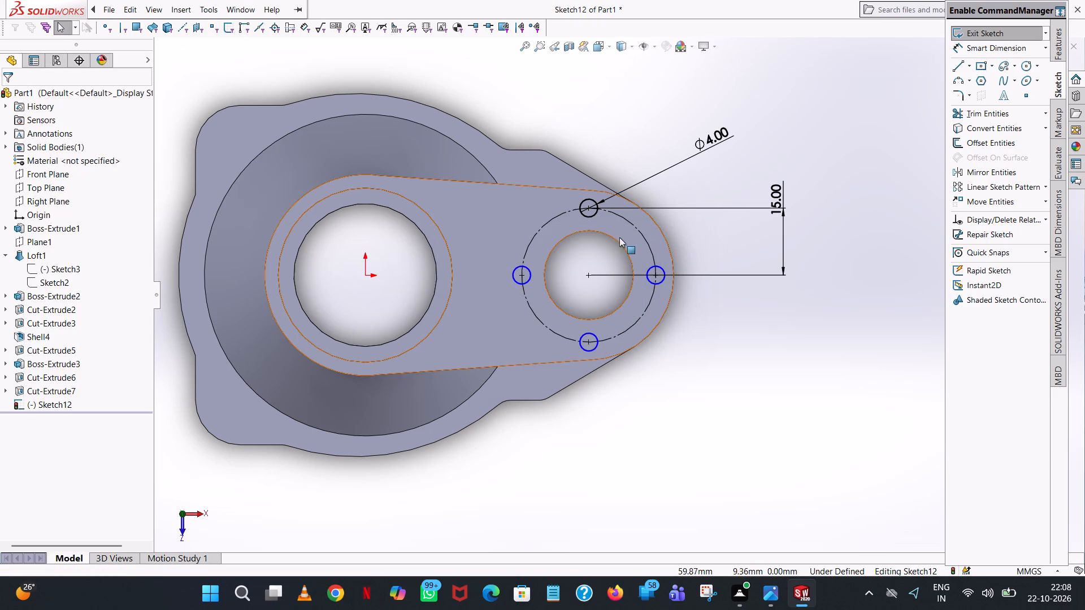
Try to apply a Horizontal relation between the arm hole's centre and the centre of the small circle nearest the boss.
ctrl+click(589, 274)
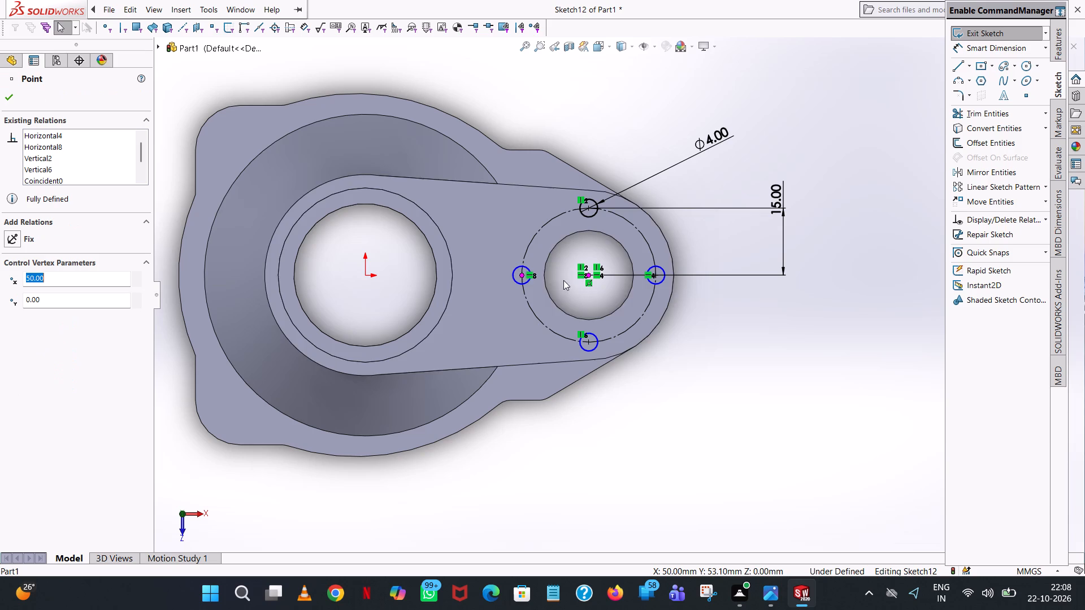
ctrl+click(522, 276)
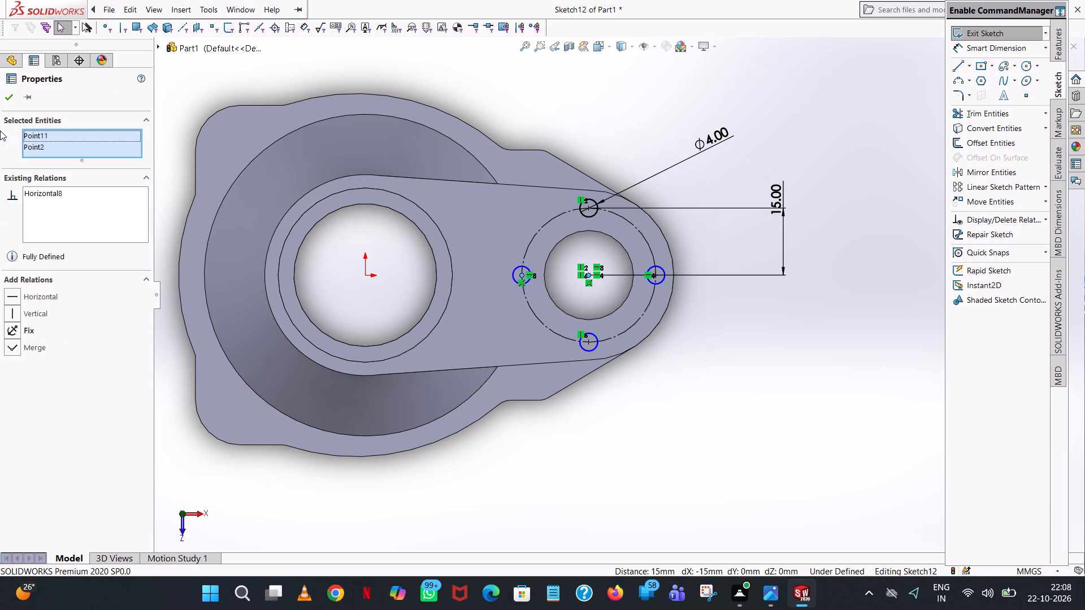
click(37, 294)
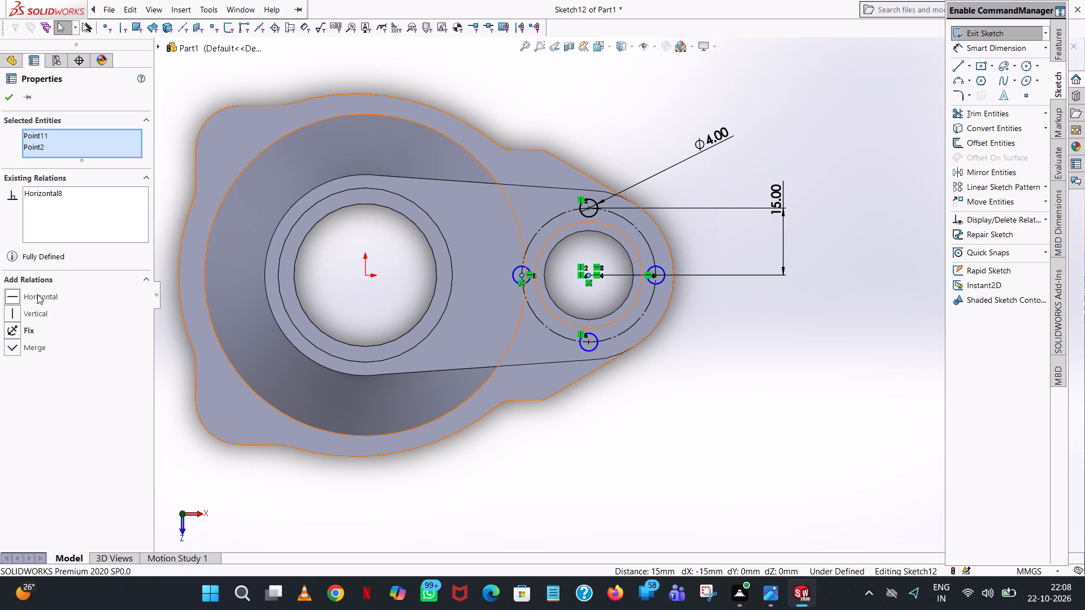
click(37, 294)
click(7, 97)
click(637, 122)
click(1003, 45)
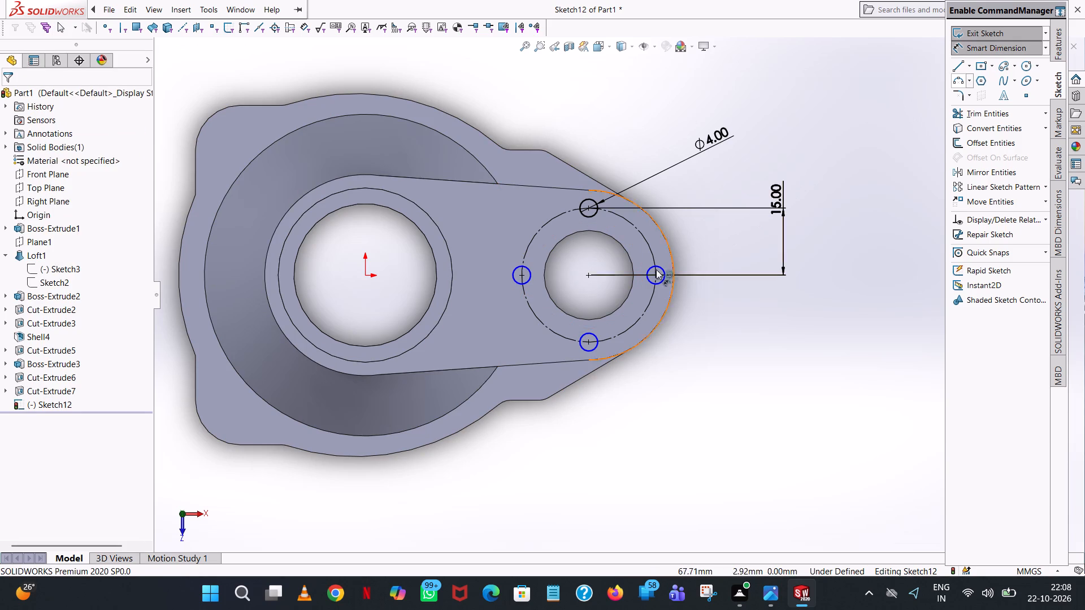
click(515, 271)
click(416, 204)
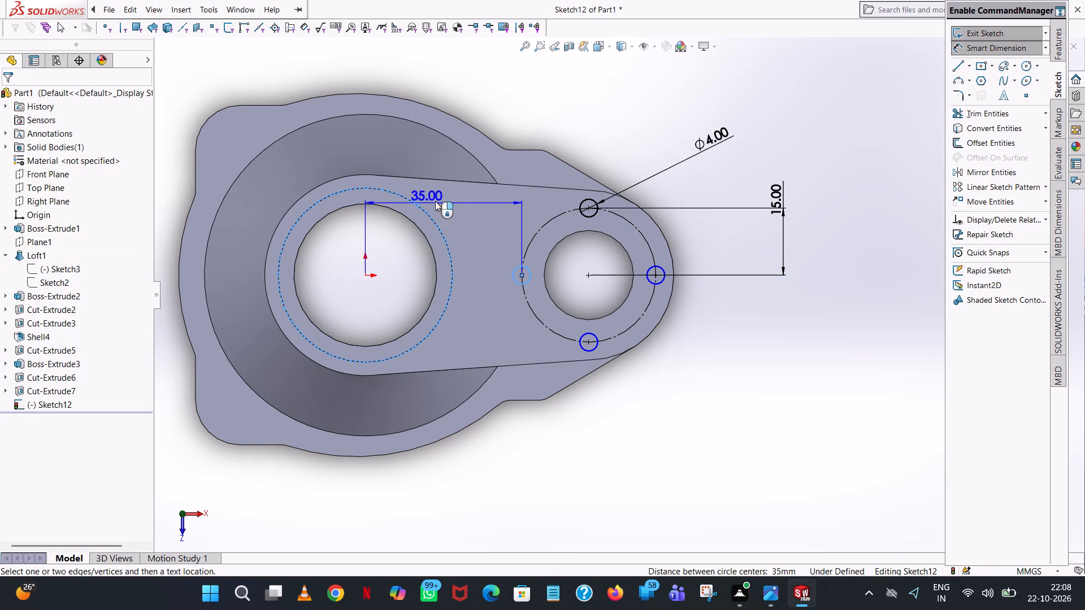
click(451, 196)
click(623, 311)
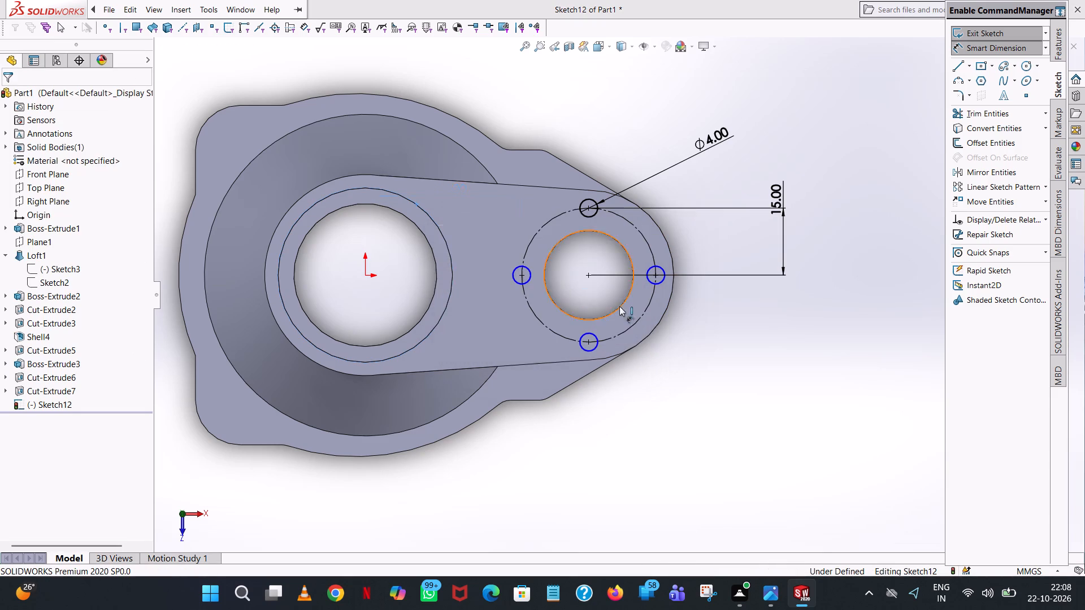
Dimension the diameters of the three remaining small circles: nearest the boss, at the lower quadrant, and at the arm's outer end.
click(515, 270)
click(472, 217)
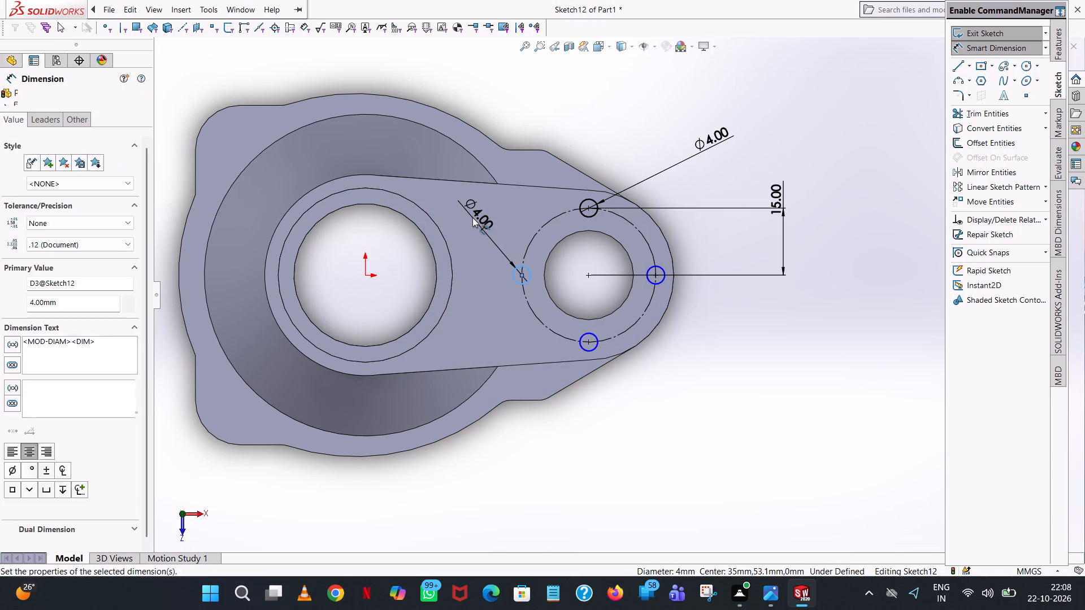
click(428, 203)
click(645, 161)
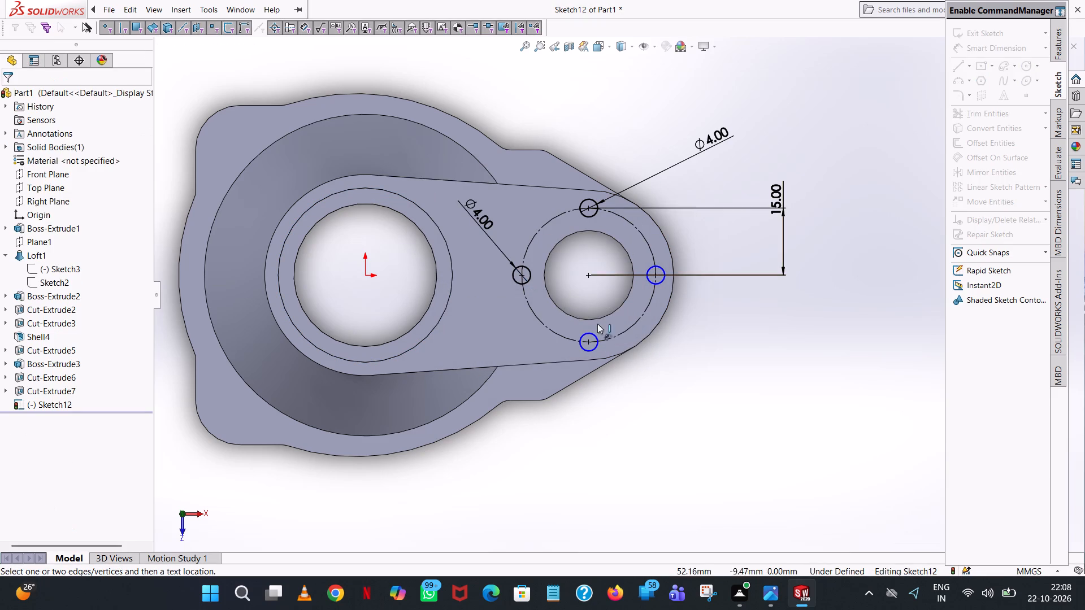
click(588, 349)
click(597, 394)
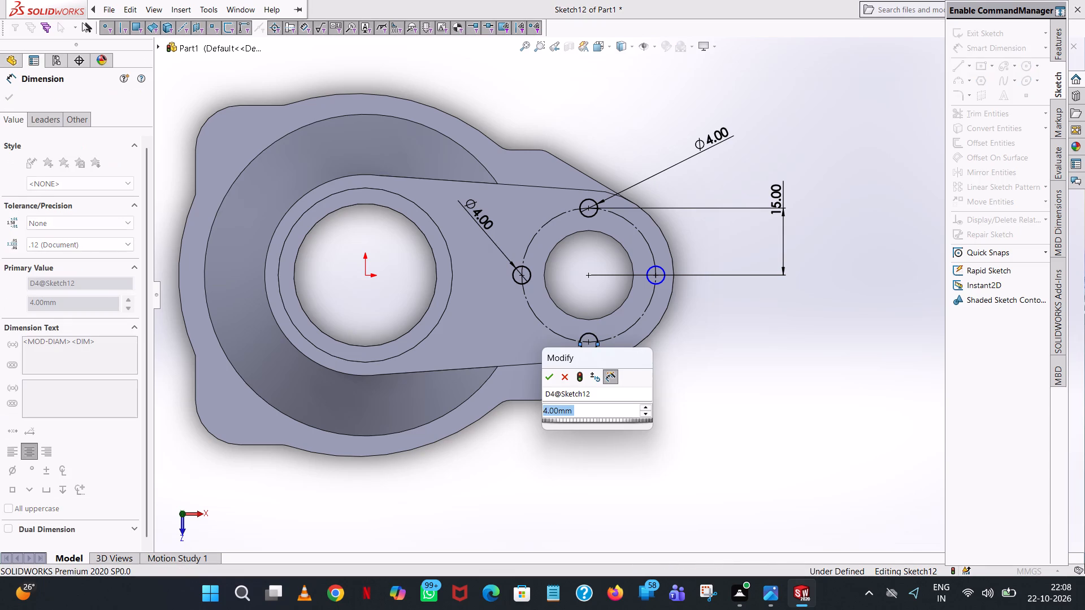
click(549, 377)
click(768, 270)
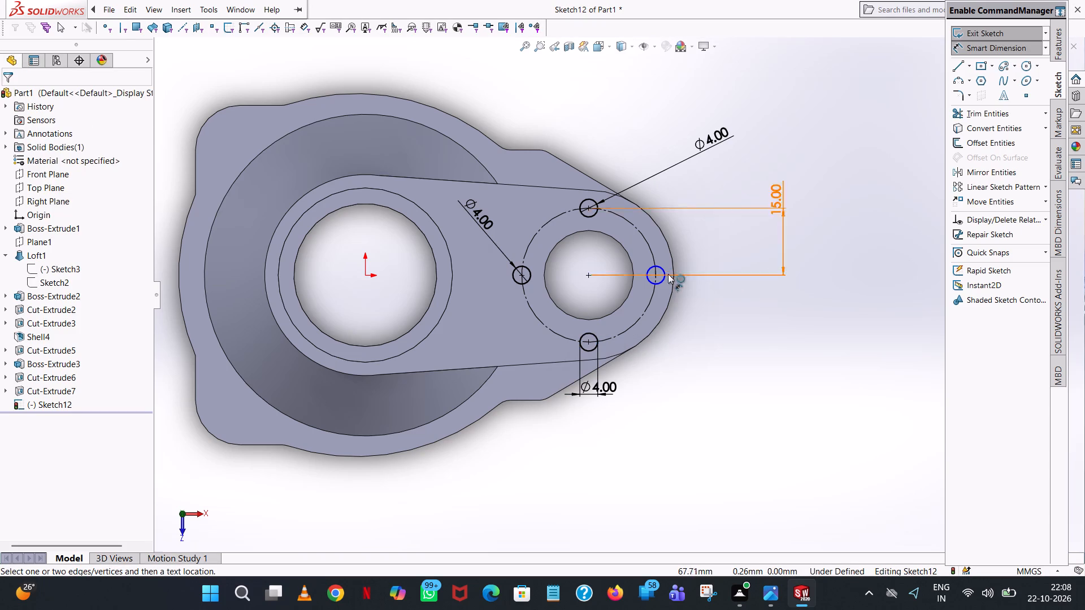
click(661, 273)
click(769, 260)
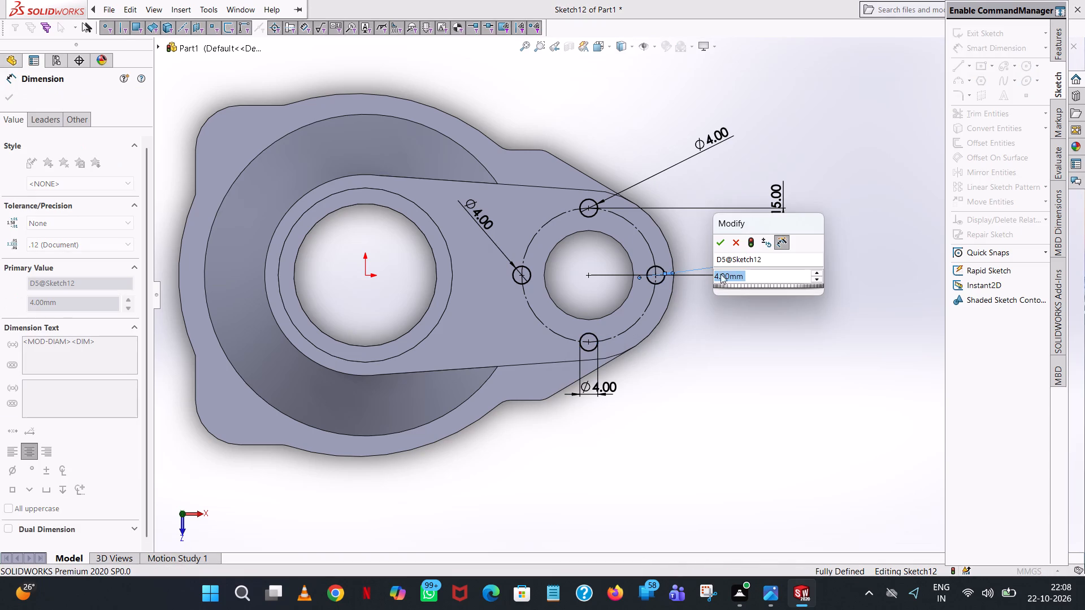
click(718, 245)
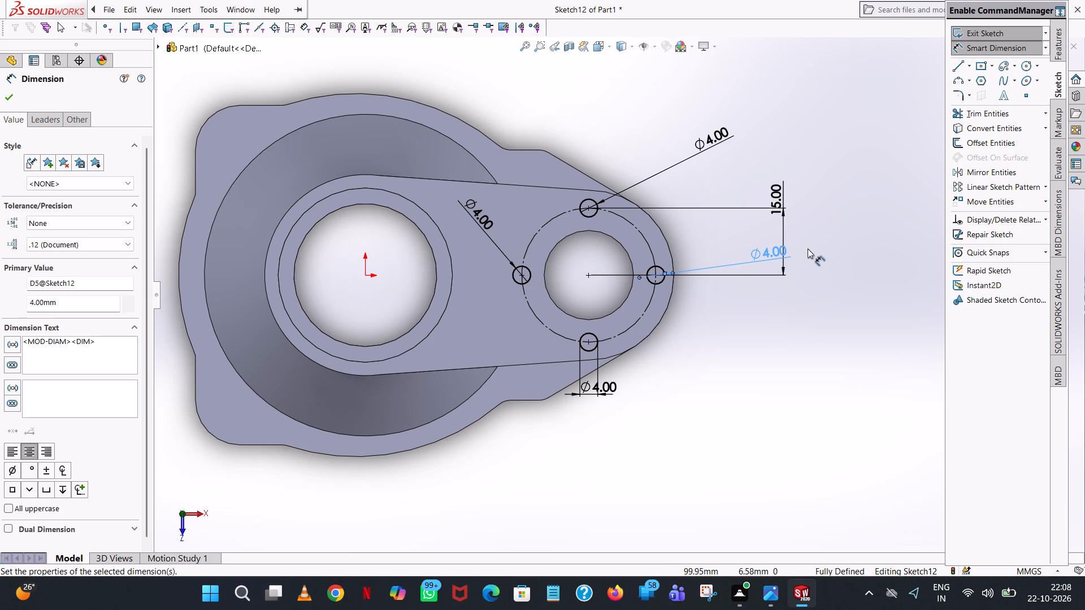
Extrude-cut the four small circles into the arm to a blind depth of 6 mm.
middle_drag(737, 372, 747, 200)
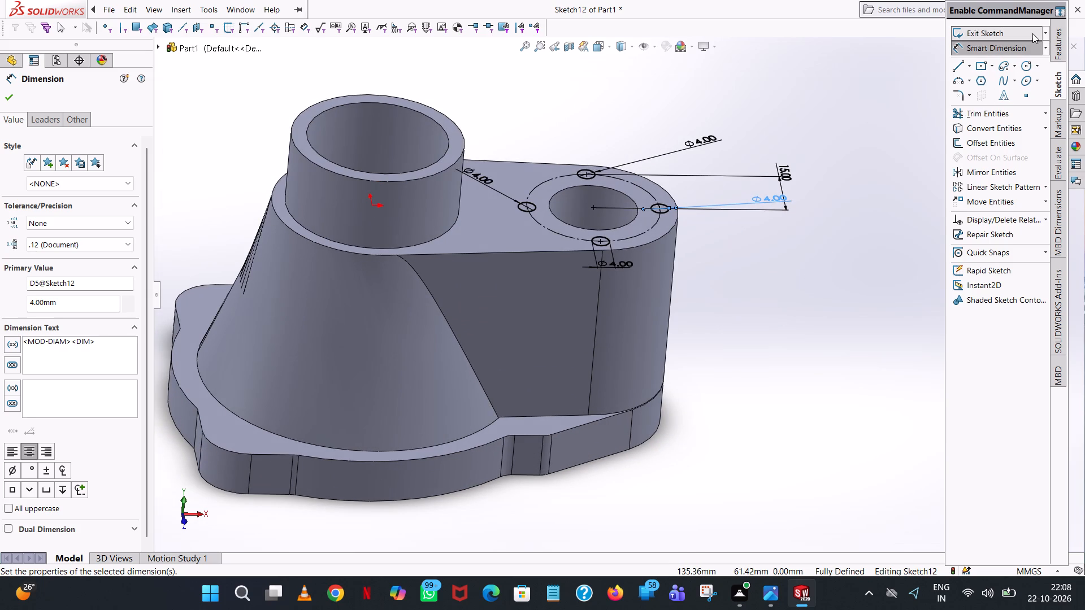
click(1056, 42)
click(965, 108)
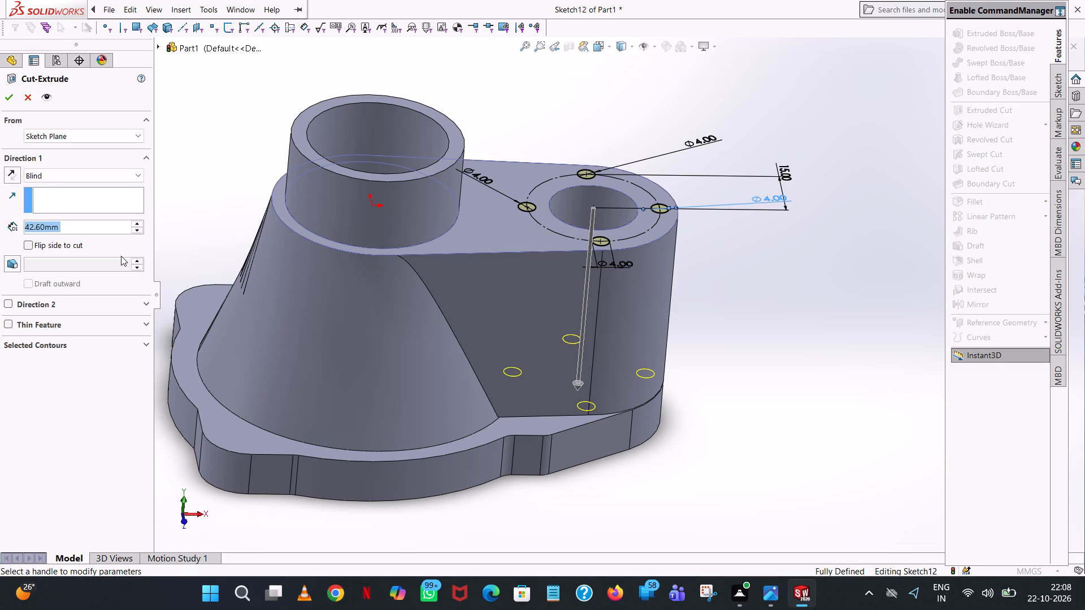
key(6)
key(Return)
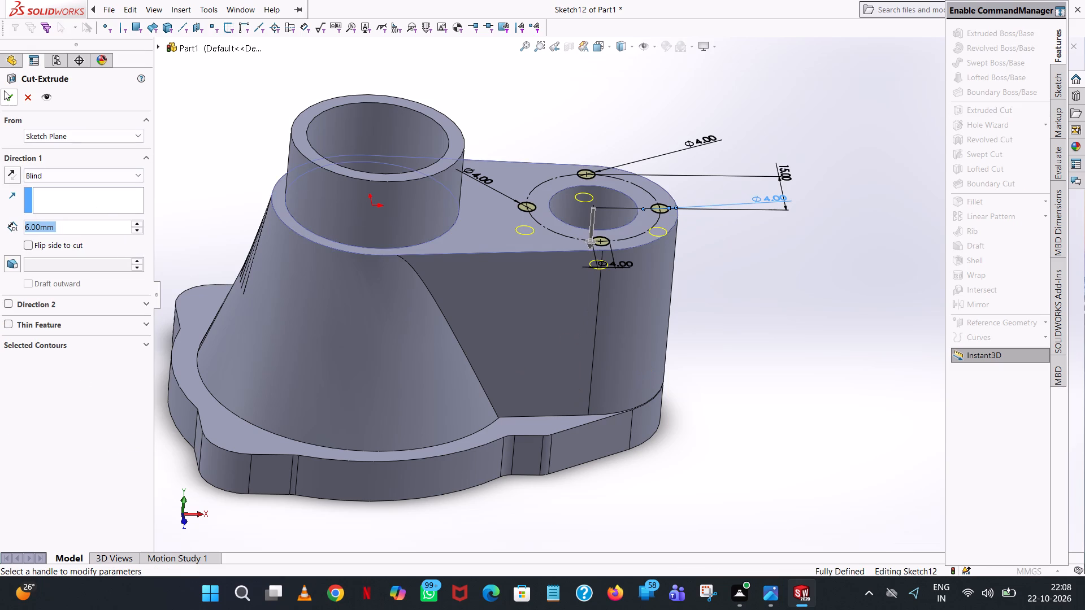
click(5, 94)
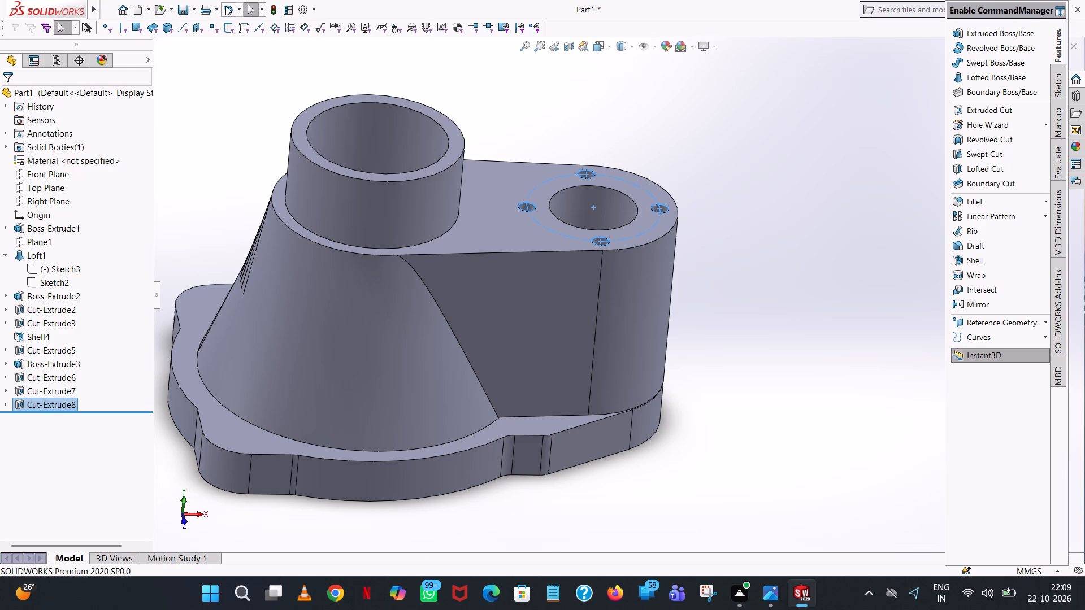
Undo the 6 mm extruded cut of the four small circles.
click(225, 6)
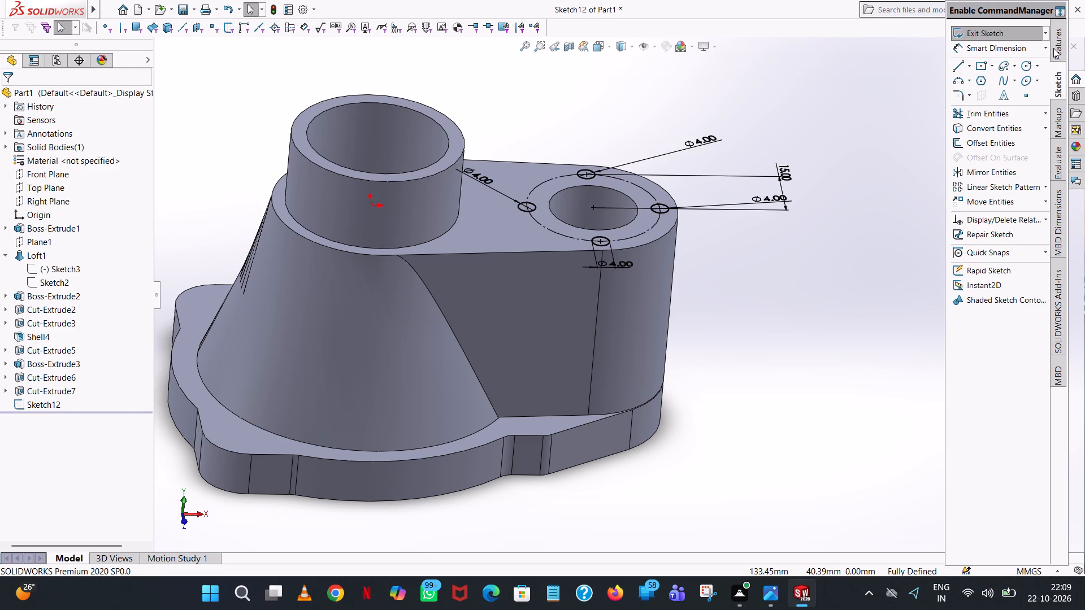
Extrude-cut the four small circles into the arm to a blind depth of 10 mm.
click(1058, 41)
click(974, 110)
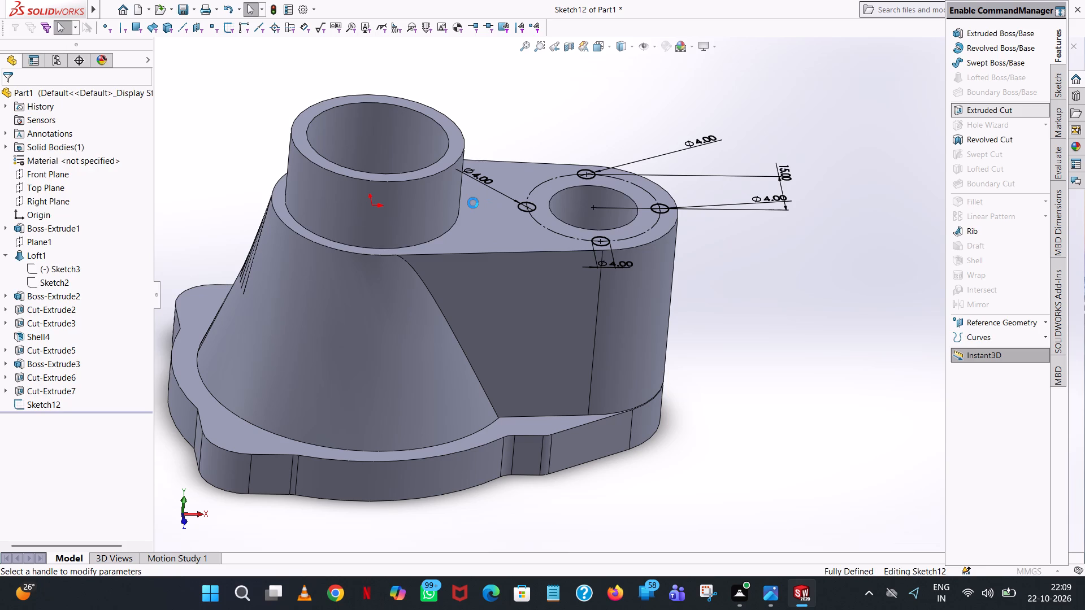
text(10)
key(Return)
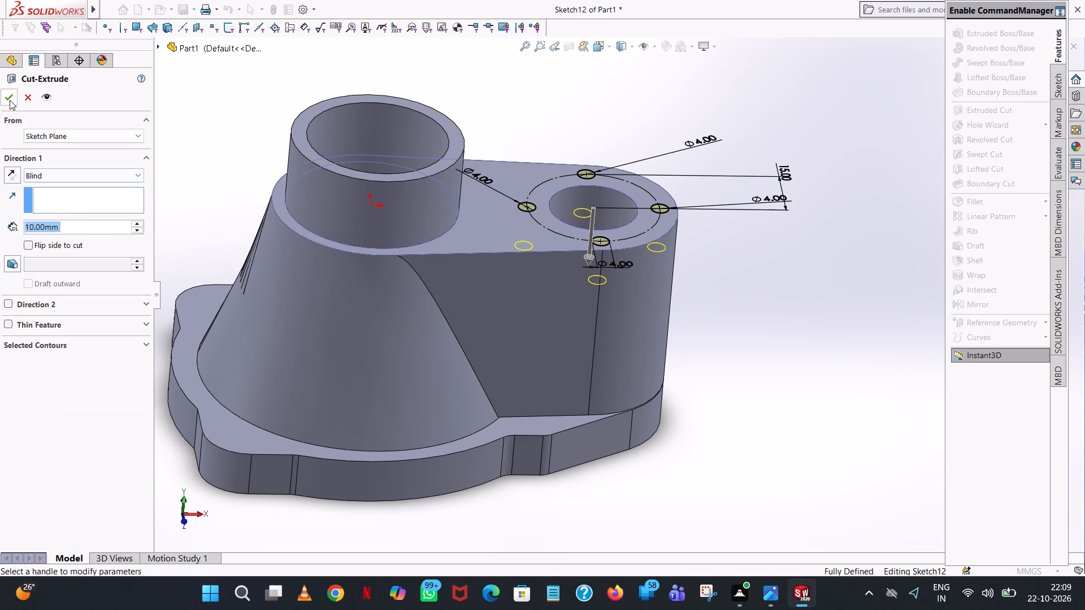
click(10, 100)
click(666, 129)
Open an extruded-cut sketch on the bottom face of the small hole at the arm's outer end, viewed face-on.
scroll(661, 135, up, 1)
middle_drag(661, 141, 661, 141)
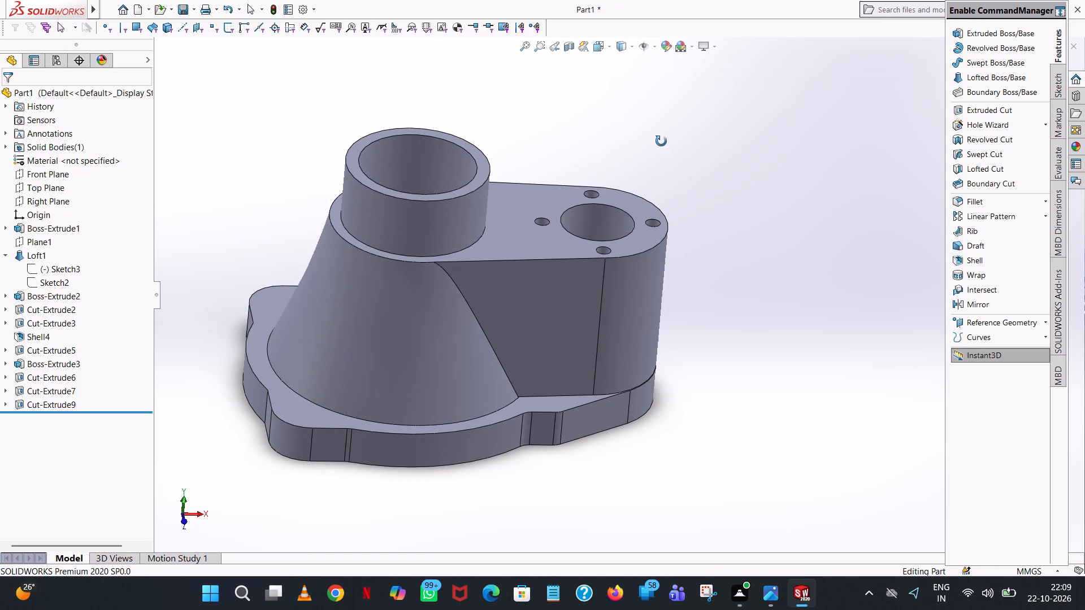
middle_drag(661, 141, 670, 192)
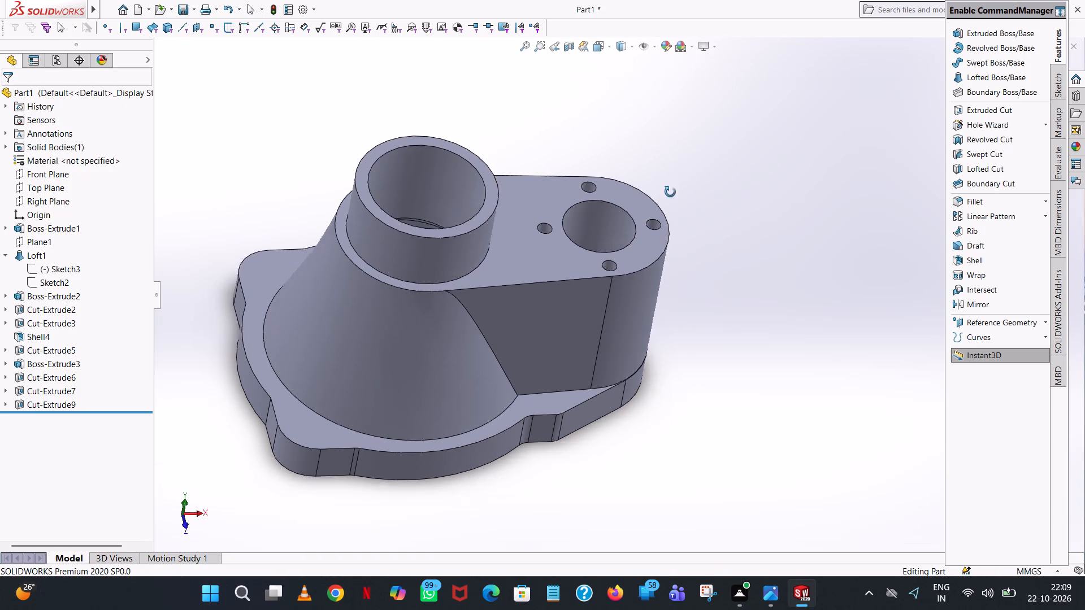
middle_drag(670, 192, 661, 298)
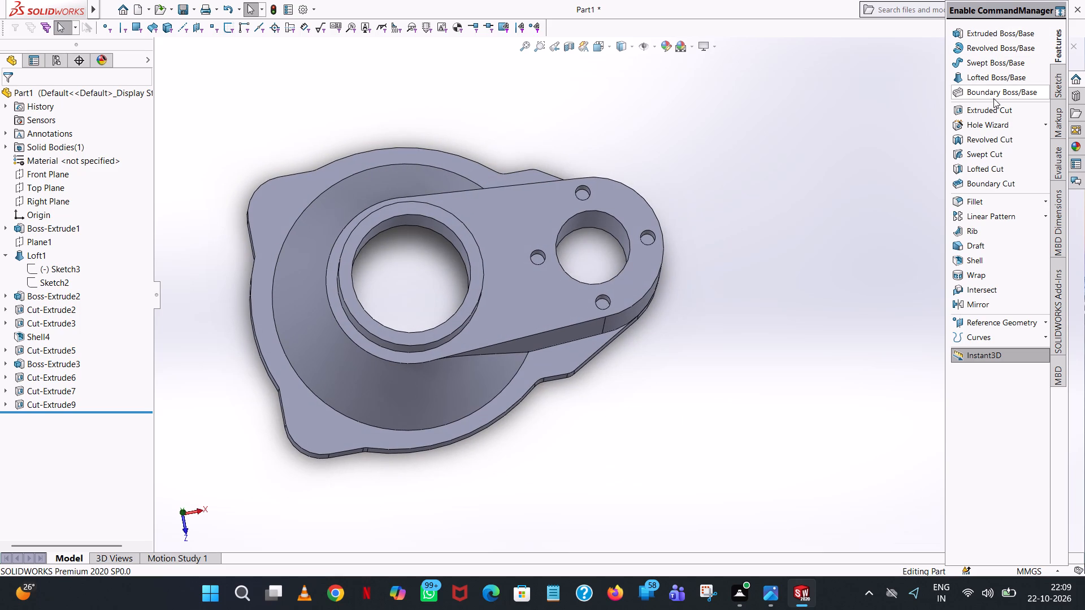
click(991, 109)
click(650, 238)
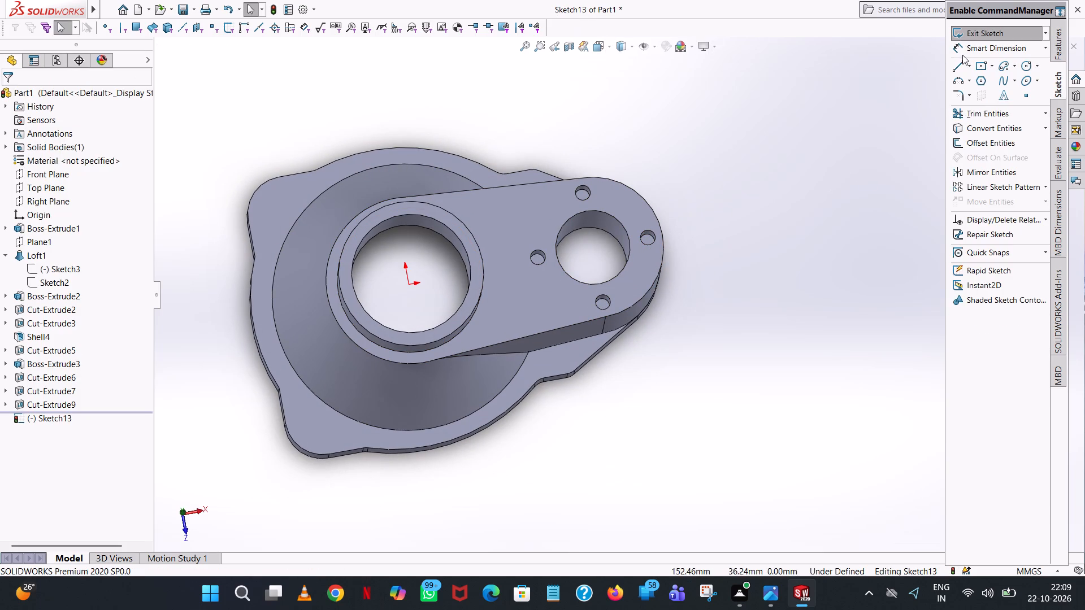
click(611, 48)
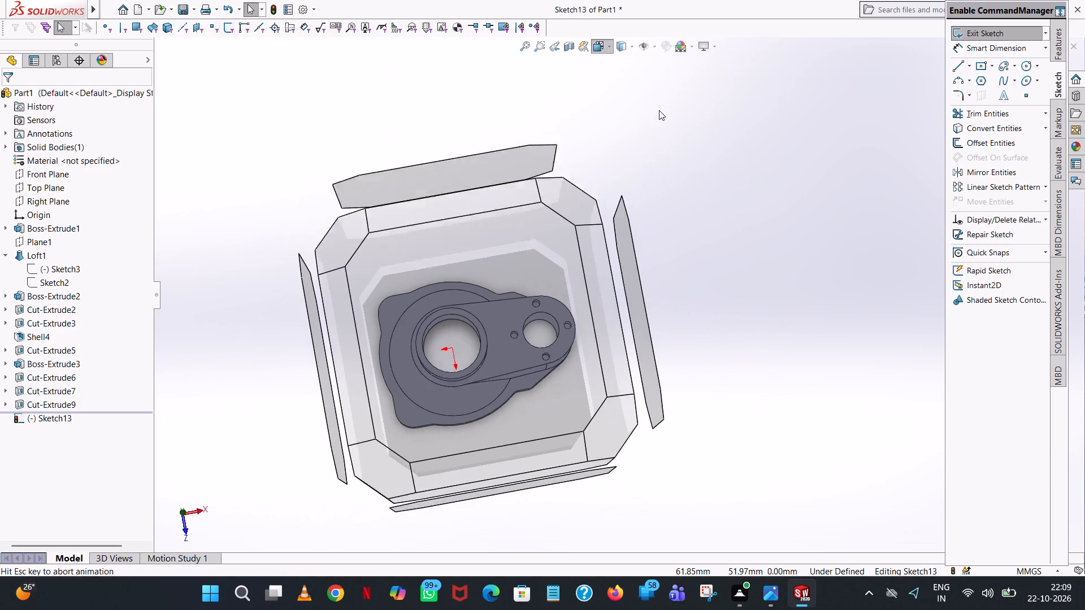
click(667, 110)
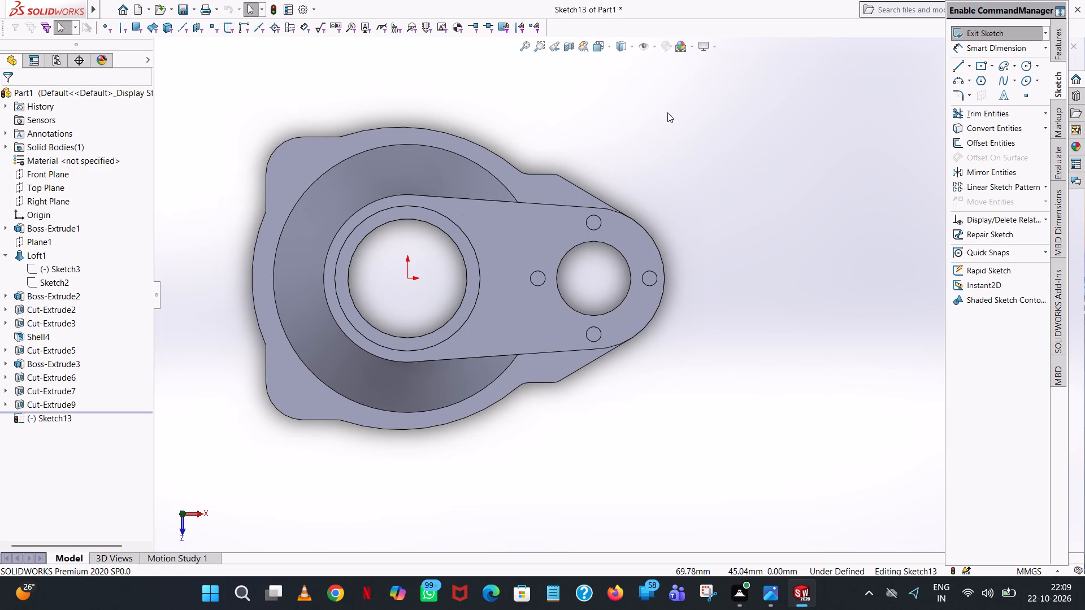
Sketch four circles of 2 mm radius, each concentric with and matching one of the small holes around the arm's stepped hole.
click(1023, 71)
scroll(627, 285, down, 7)
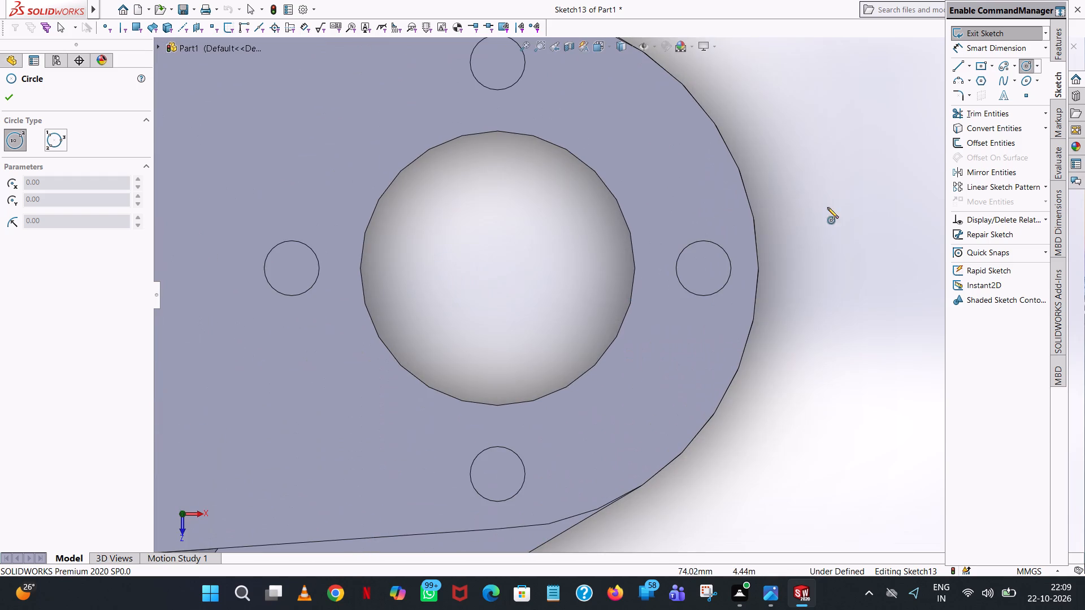
click(703, 268)
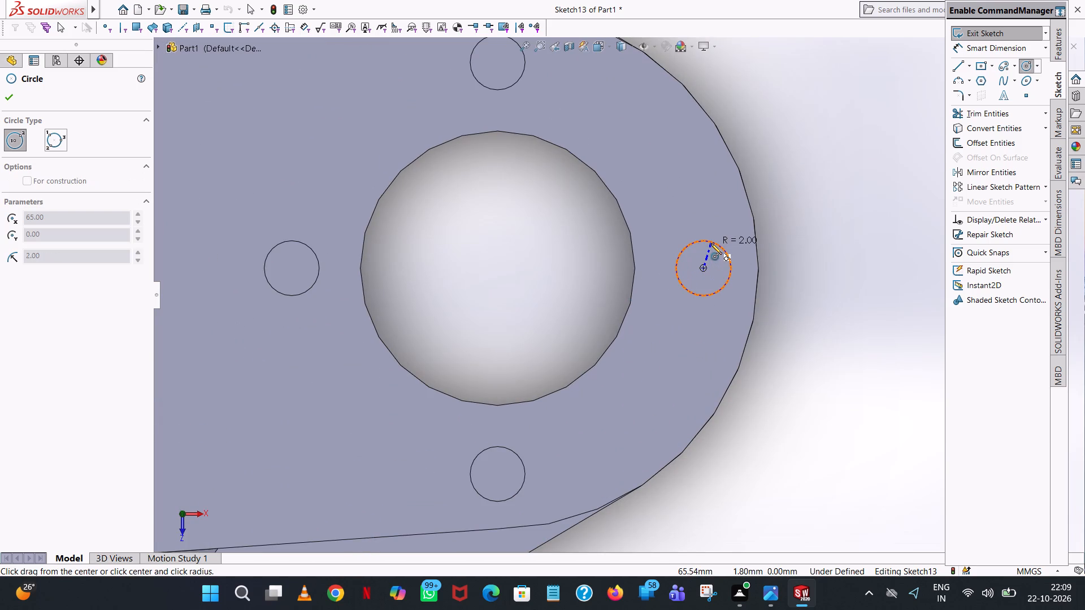
click(711, 243)
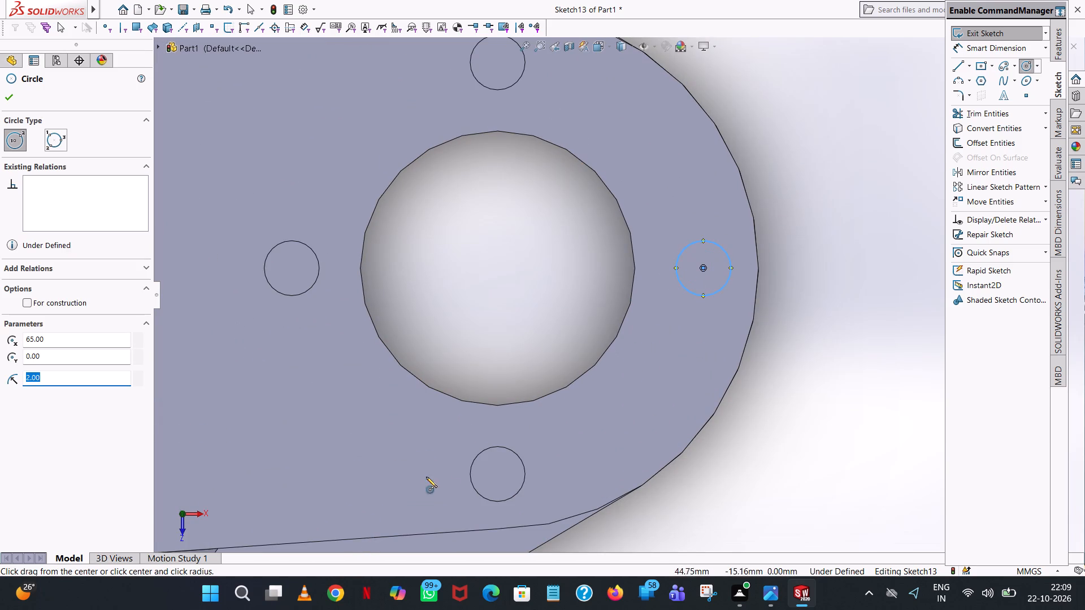
click(496, 473)
click(503, 448)
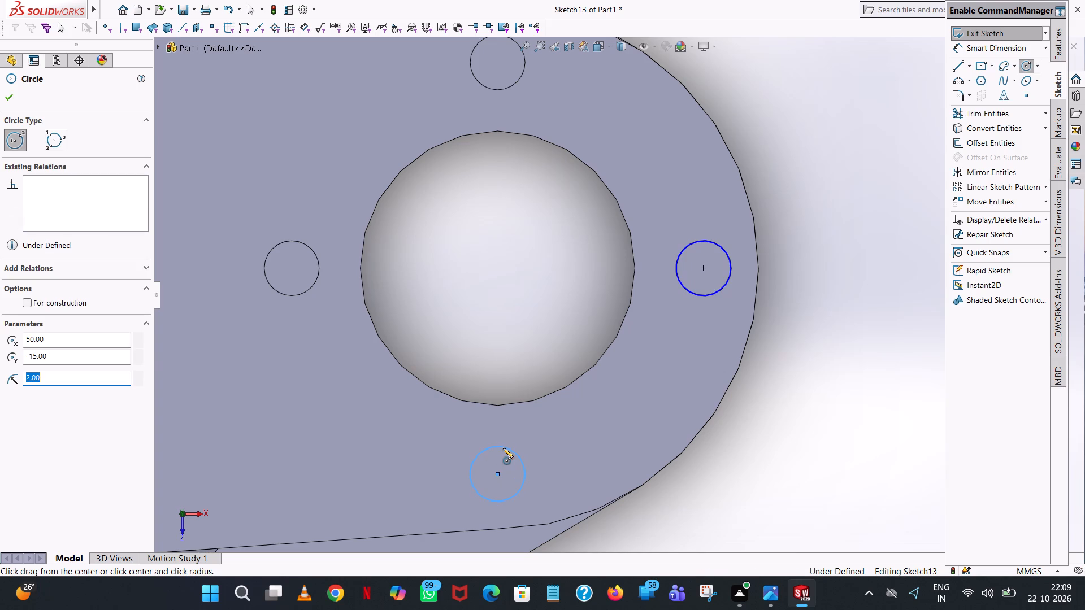
click(290, 267)
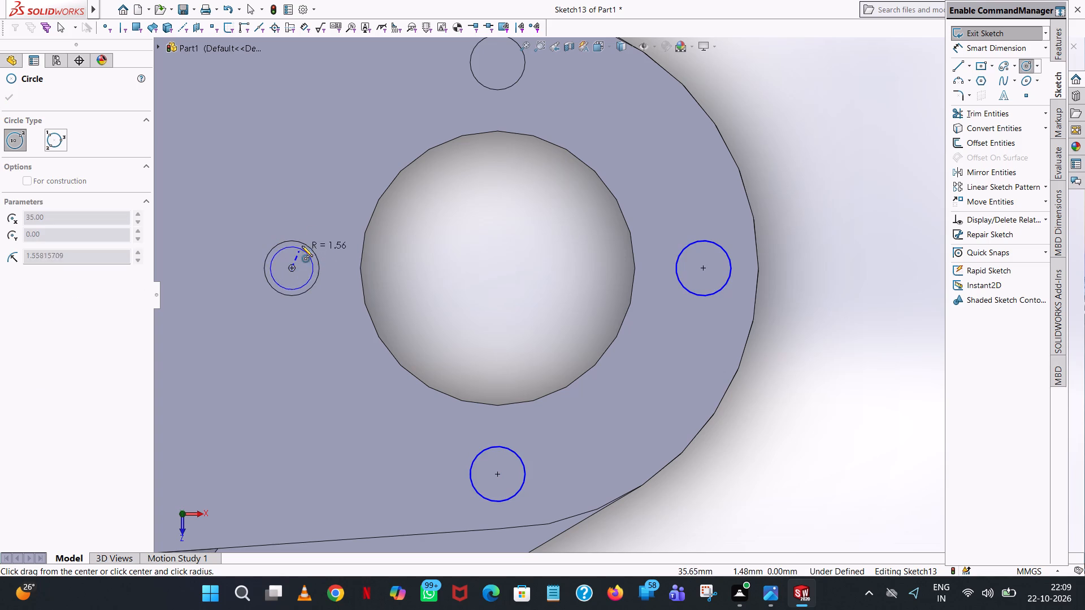
click(303, 244)
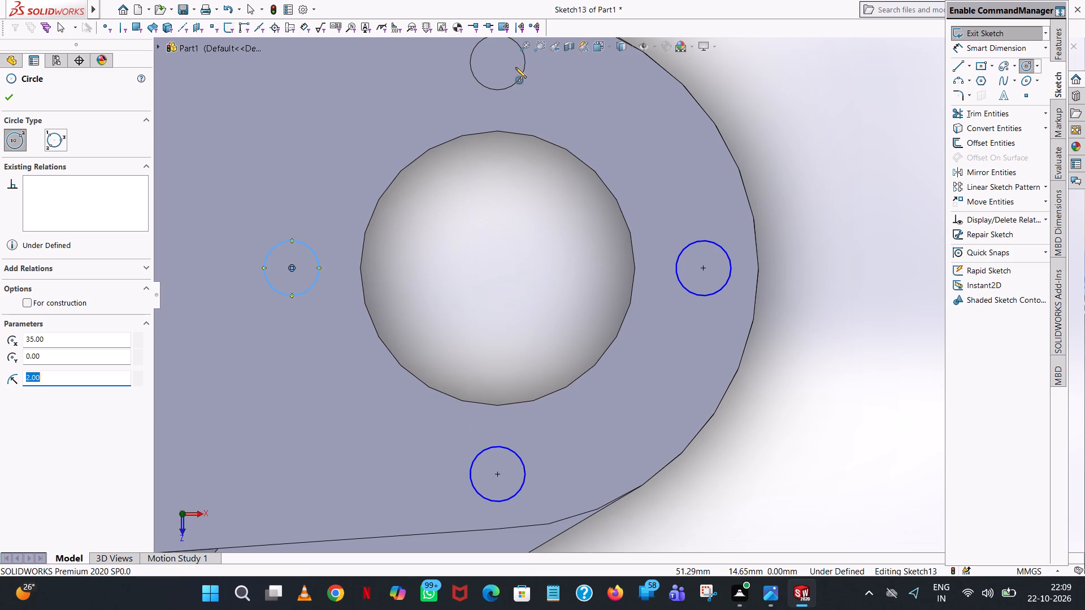
scroll(515, 68, up, 1)
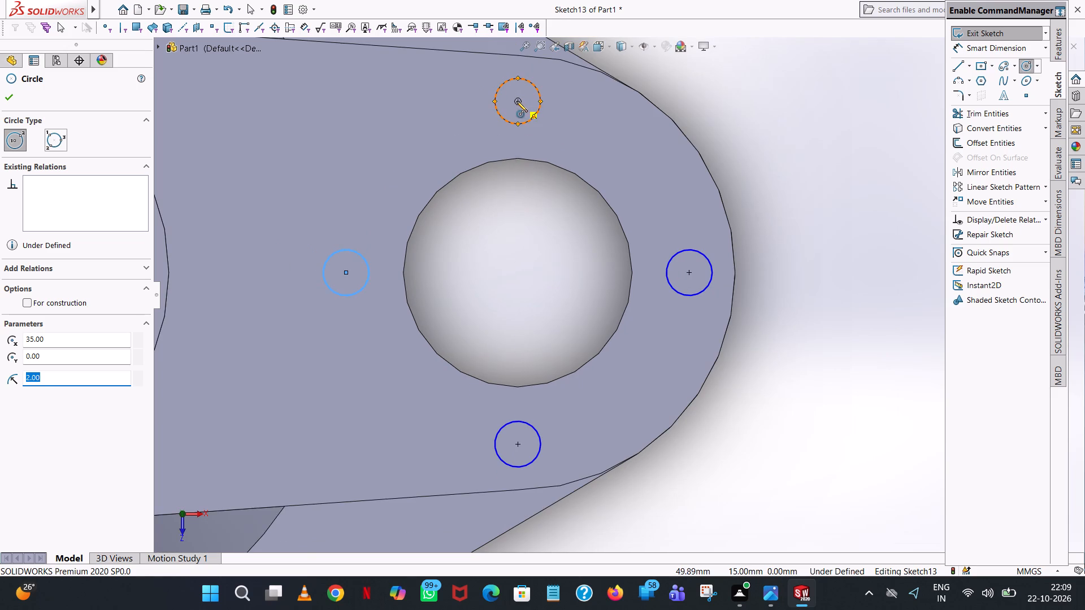
click(517, 101)
click(536, 88)
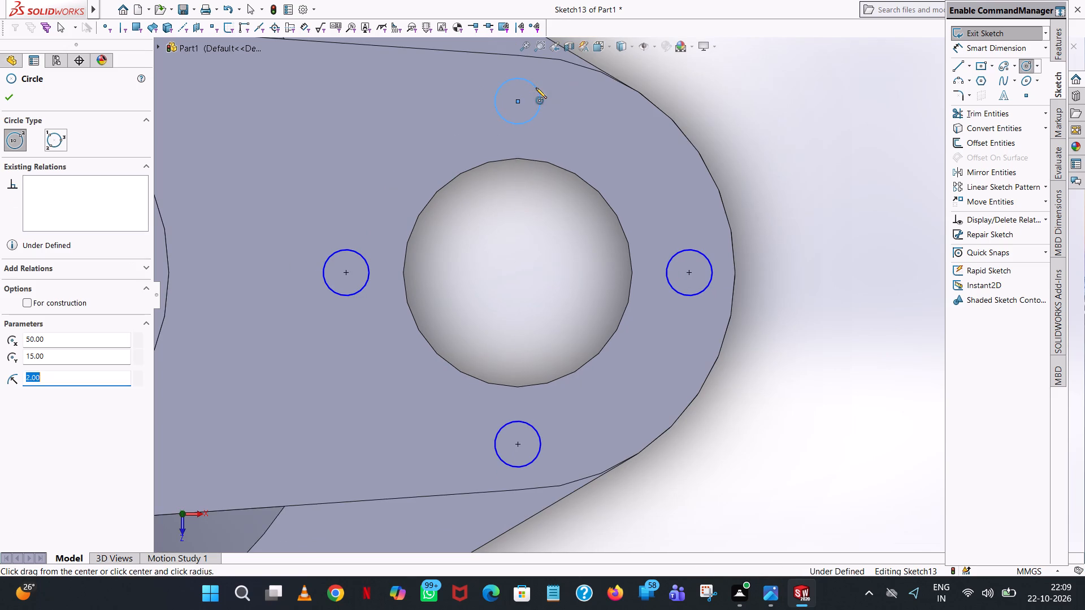
right_click(536, 88)
click(565, 92)
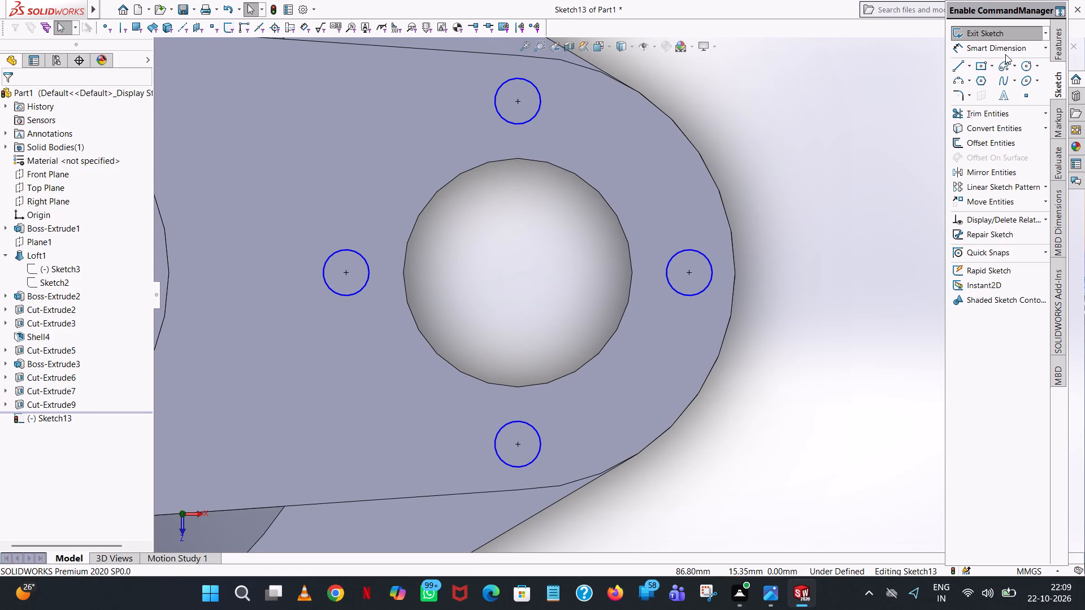
Dimension the diameters of the new circles at the arm's outer end and at the upper quadrant.
click(1005, 54)
click(680, 249)
click(847, 138)
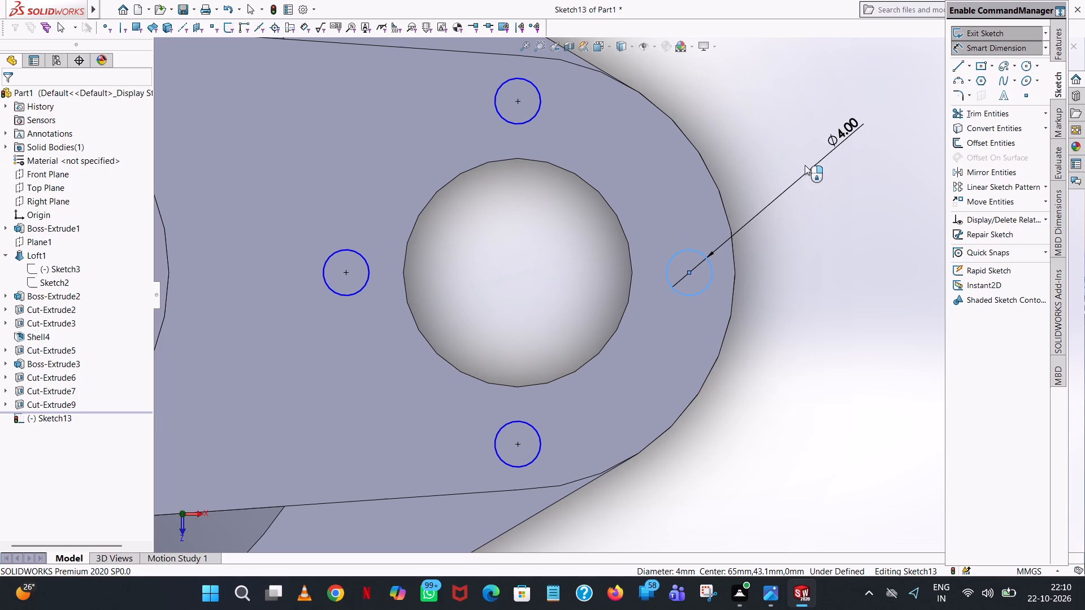
click(795, 120)
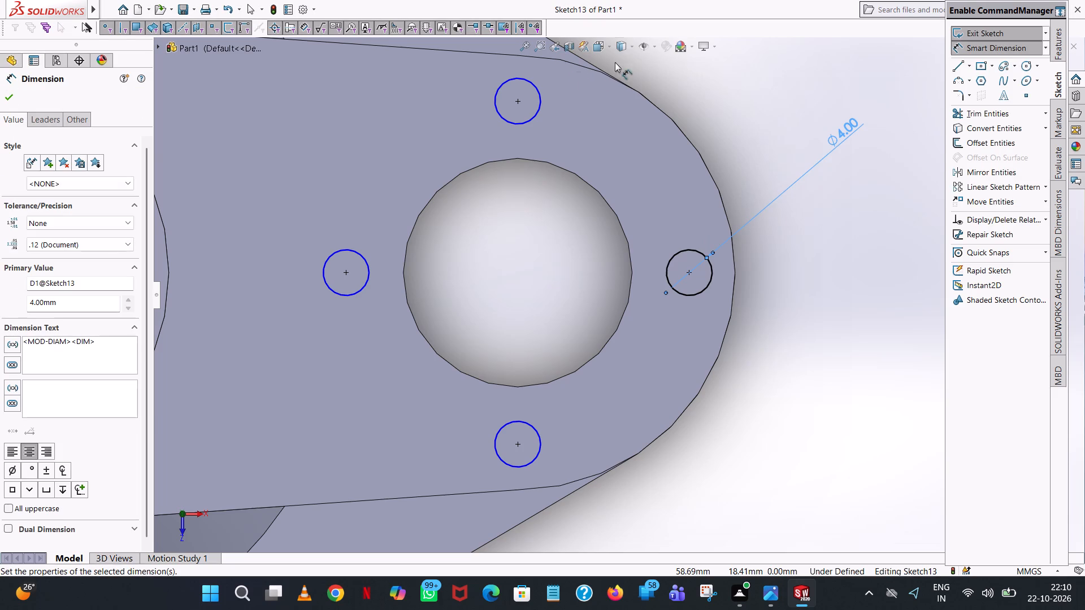
click(541, 90)
click(808, 68)
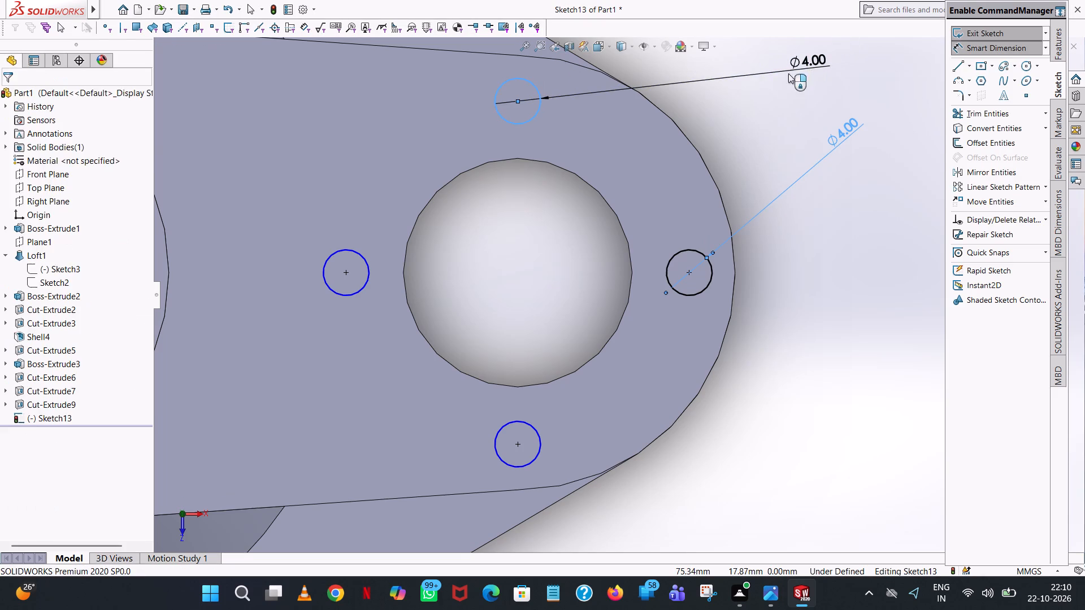
click(763, 44)
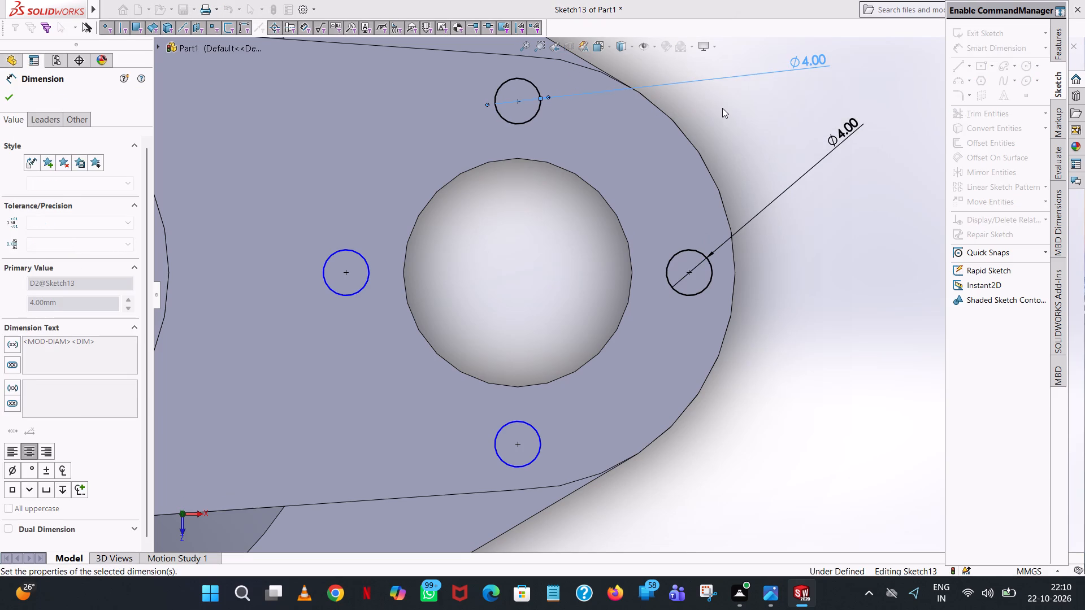
click(722, 108)
Dimension the diameters of the two remaining circles, at the lower quadrant and nearest the boss.
click(537, 451)
click(785, 355)
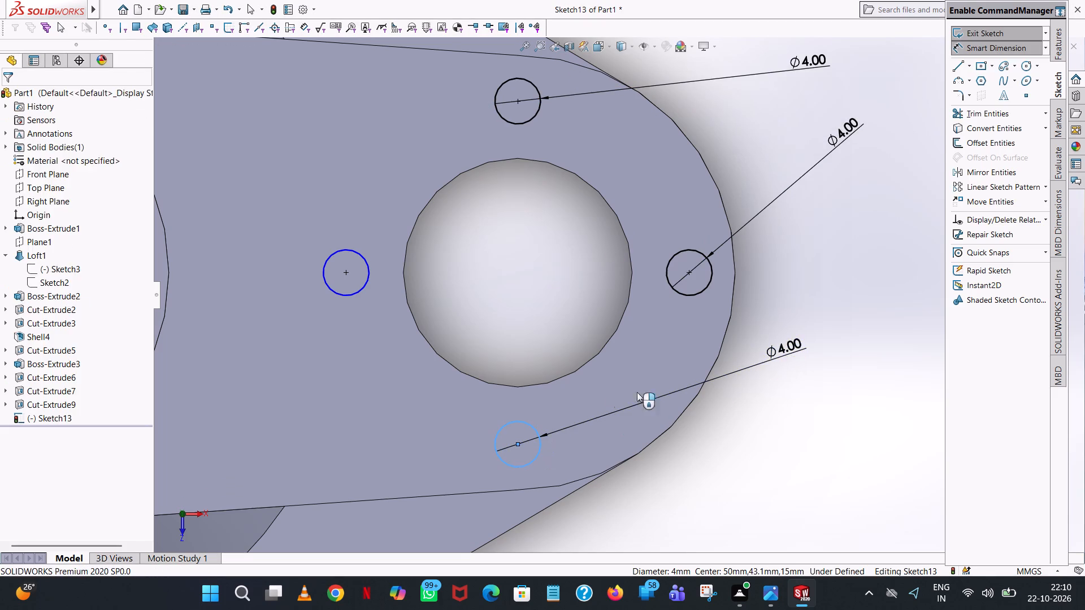
click(734, 341)
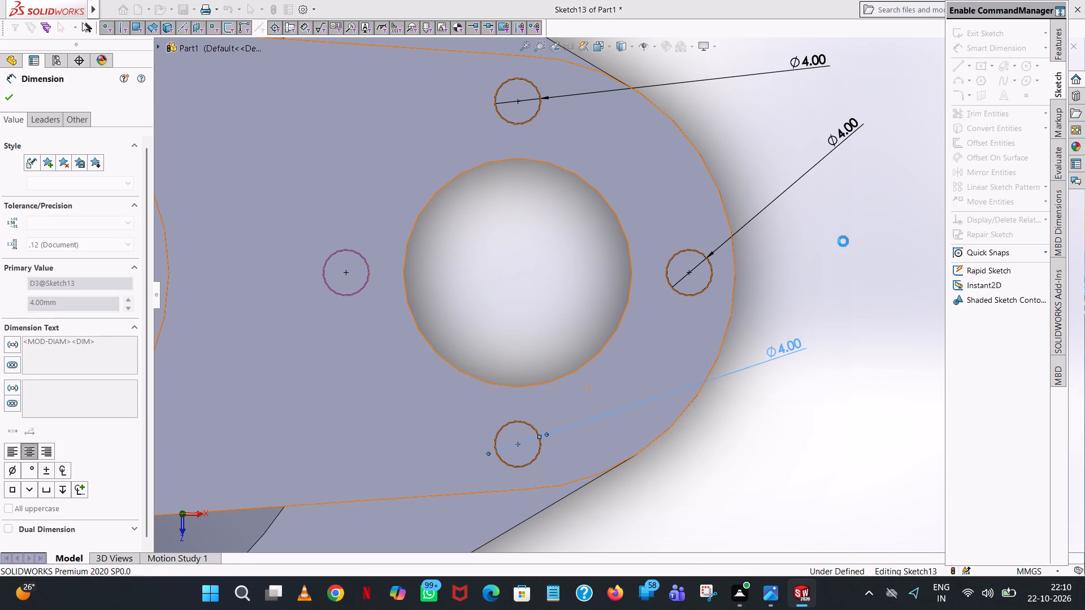
click(843, 241)
click(354, 255)
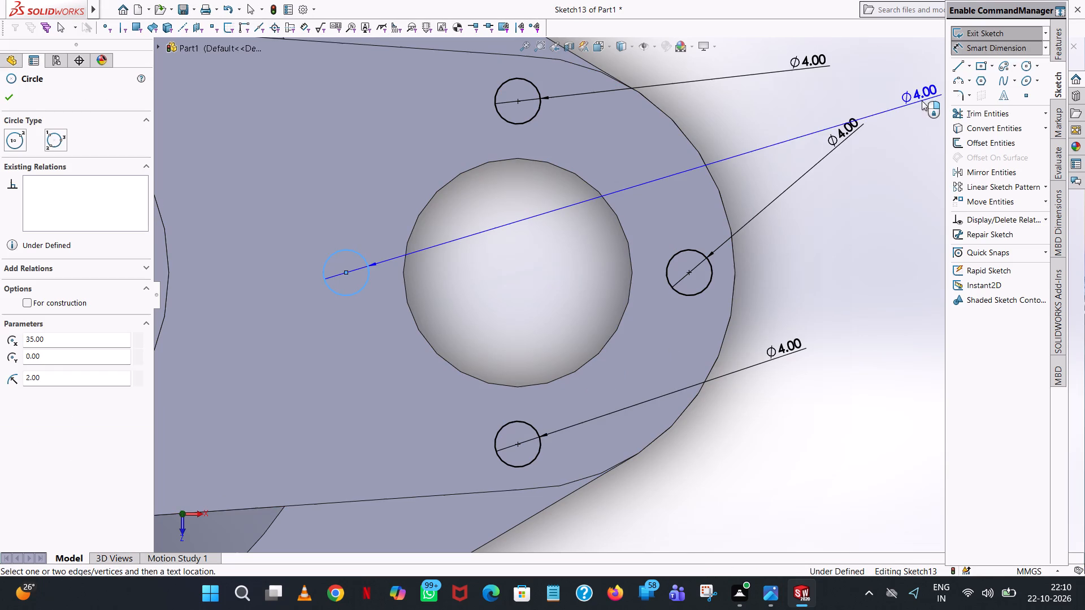
click(809, 121)
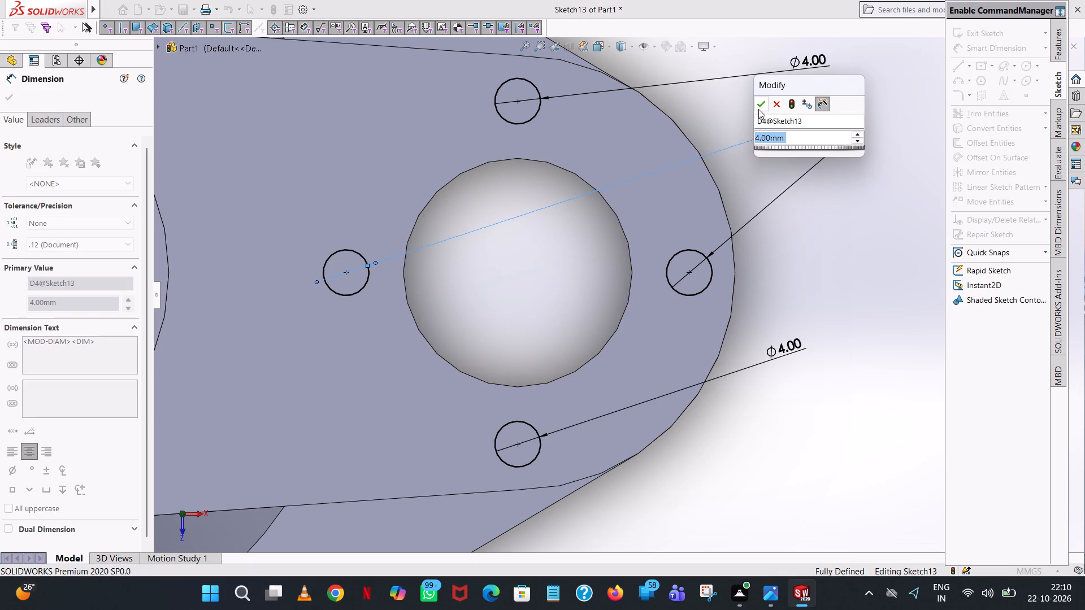
click(758, 104)
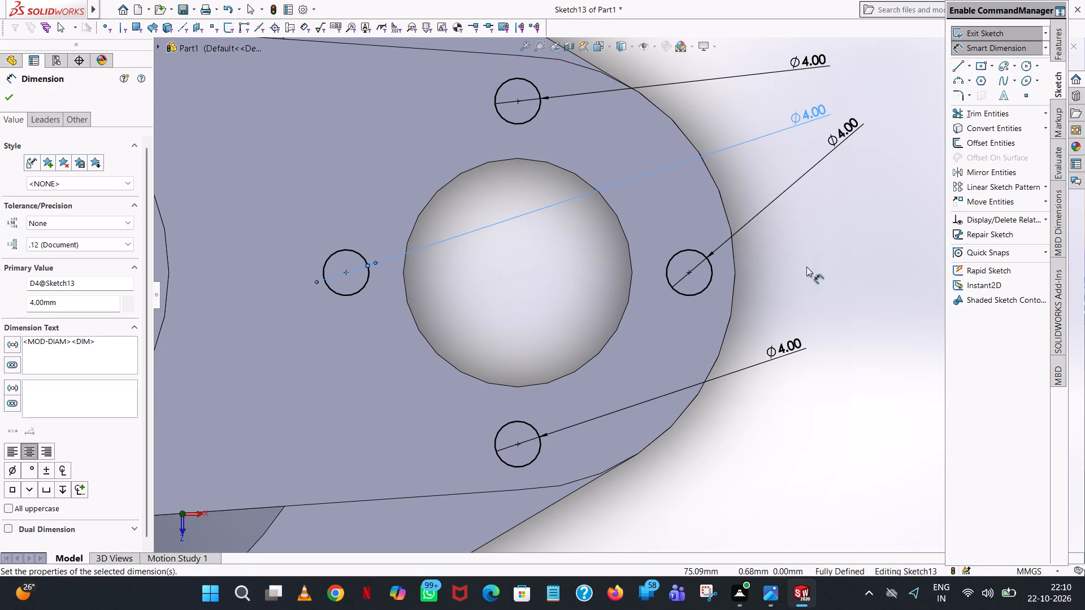
click(826, 284)
Set up an extruded cut of the four circles with a blind depth of 5 mm.
middle_drag(828, 284, 835, 136)
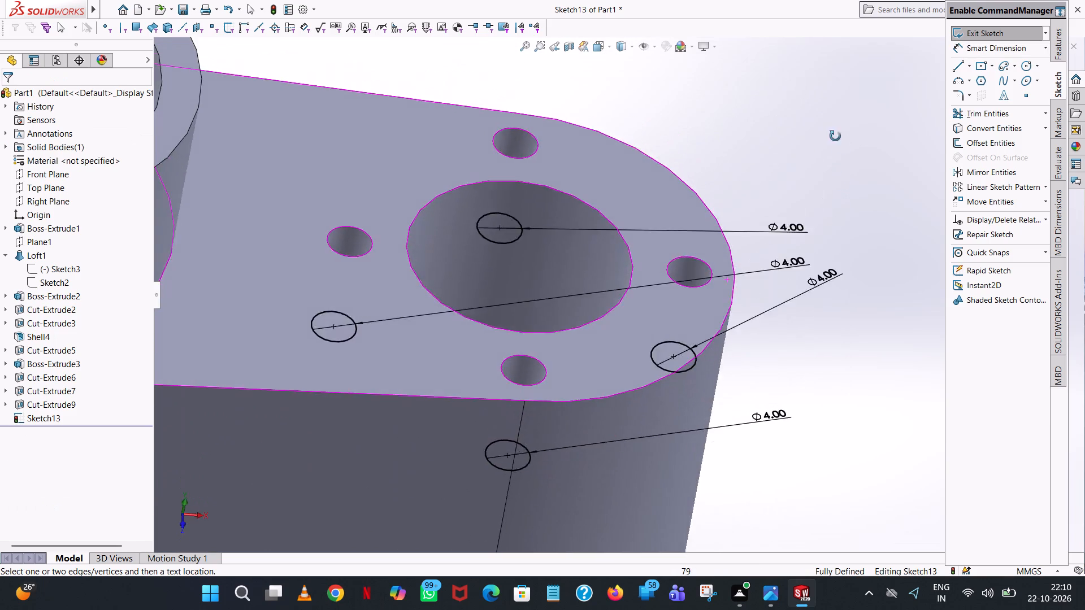
middle_drag(835, 136, 832, 53)
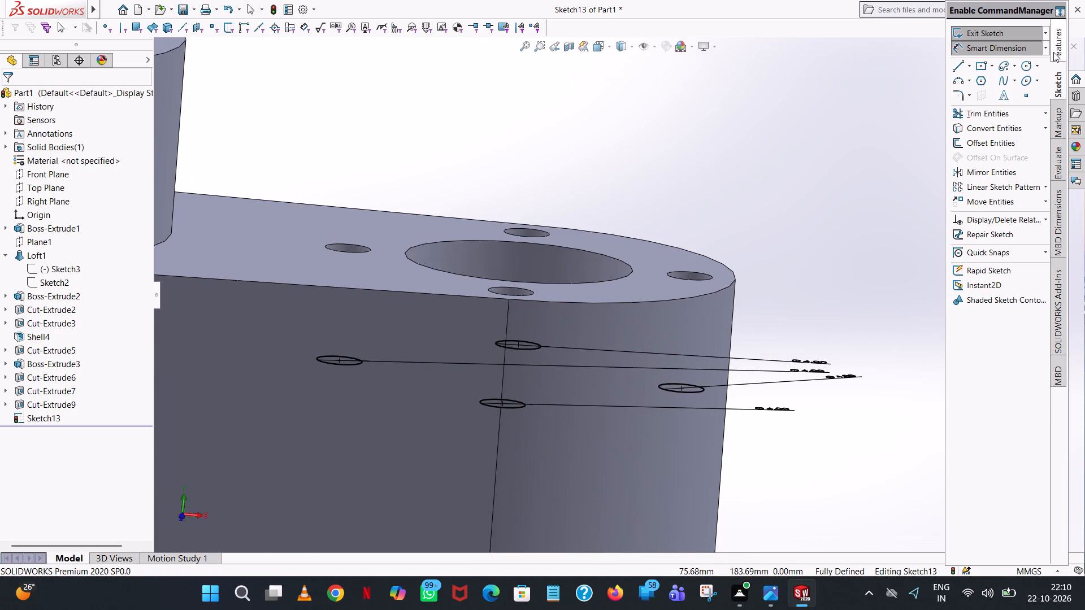
click(1053, 52)
click(1019, 116)
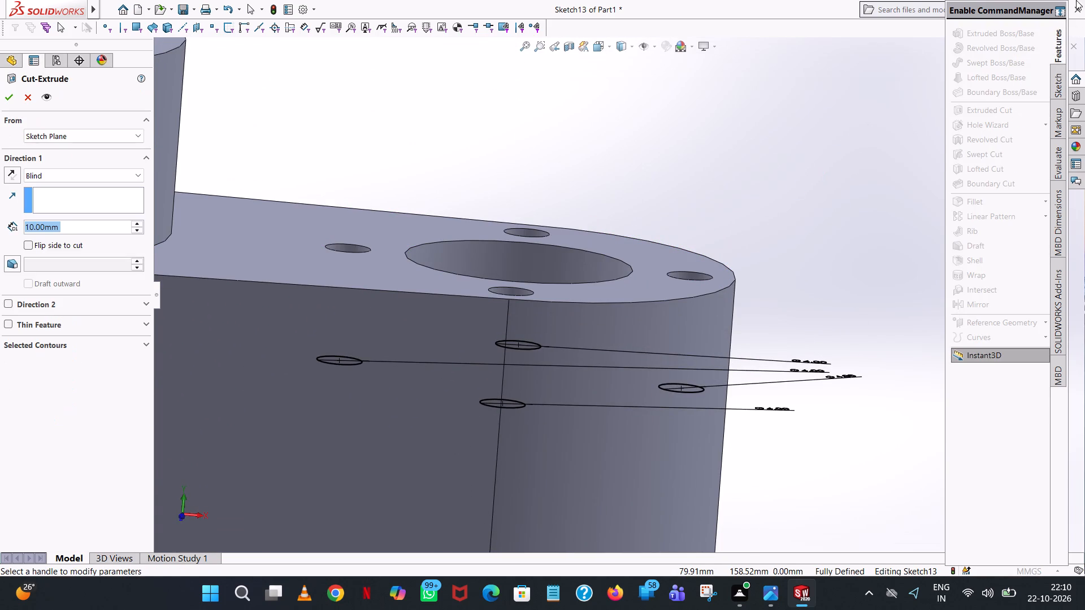
key(5)
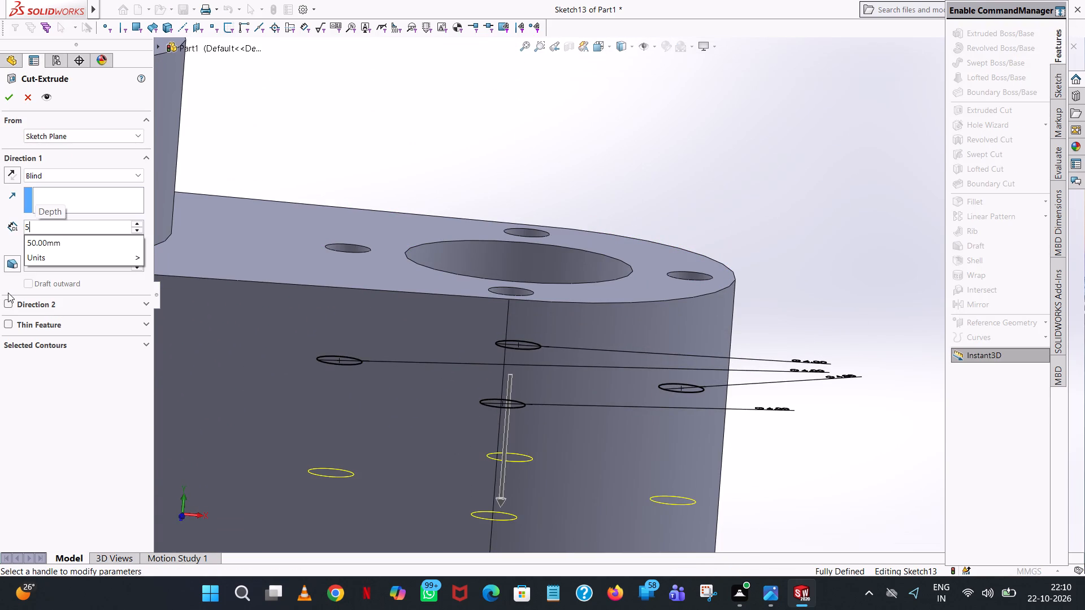
click(73, 445)
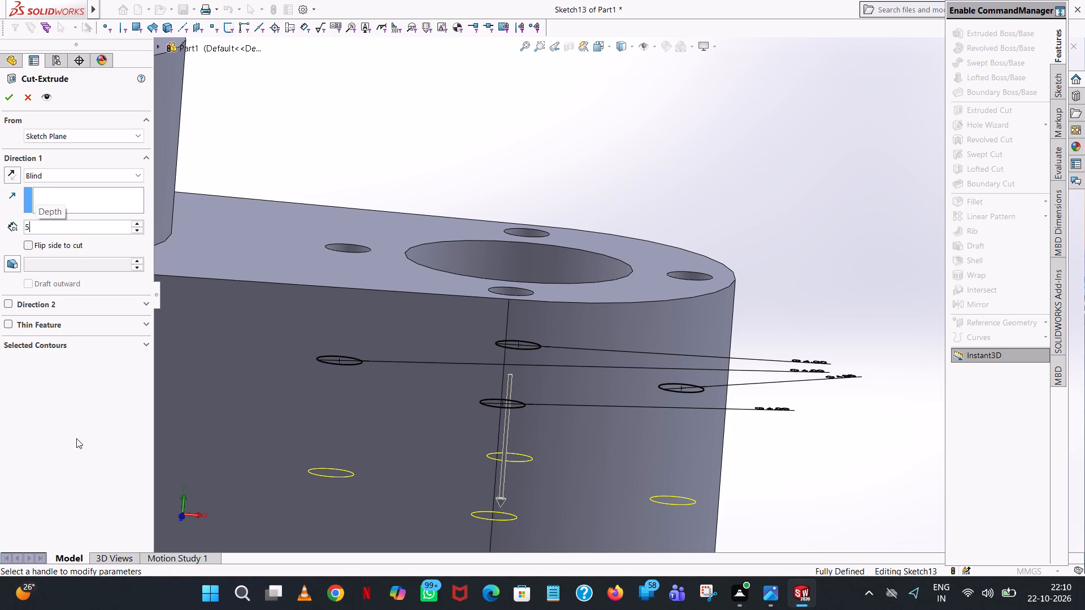
click(92, 414)
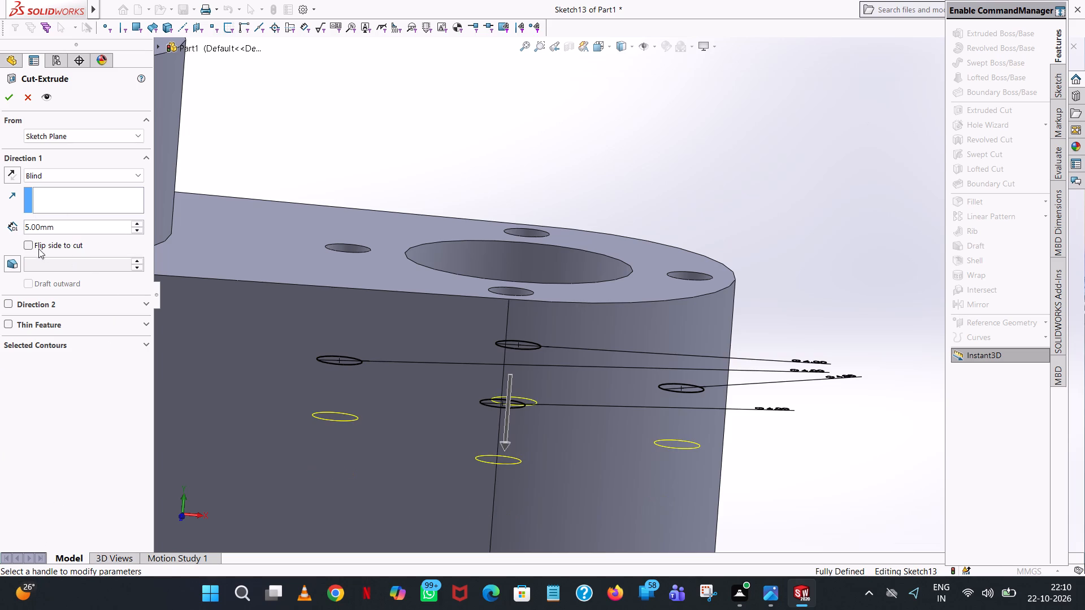
Add a 22° inward draft to the 5 mm cut of the four circles and complete the cut.
click(14, 265)
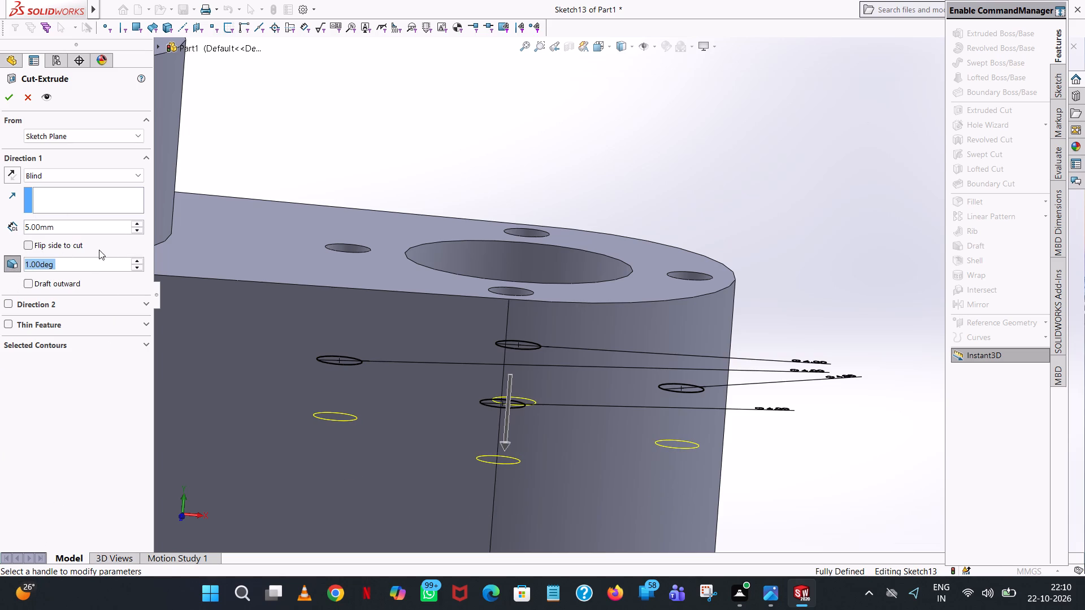
triple_click(133, 260)
triple_click(133, 260)
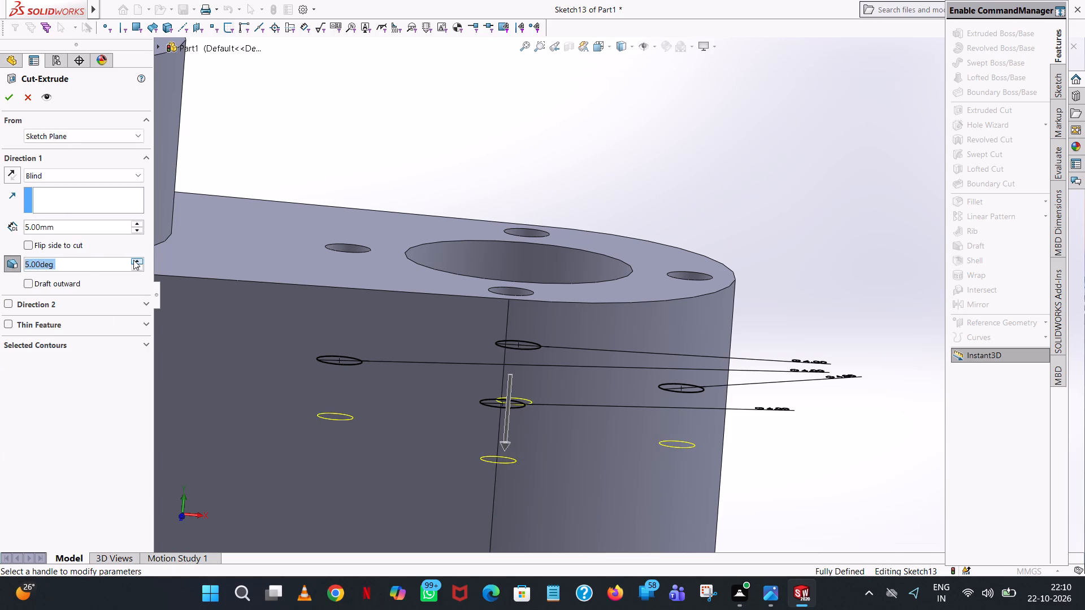
triple_click(133, 260)
double_click(133, 260)
click(133, 260)
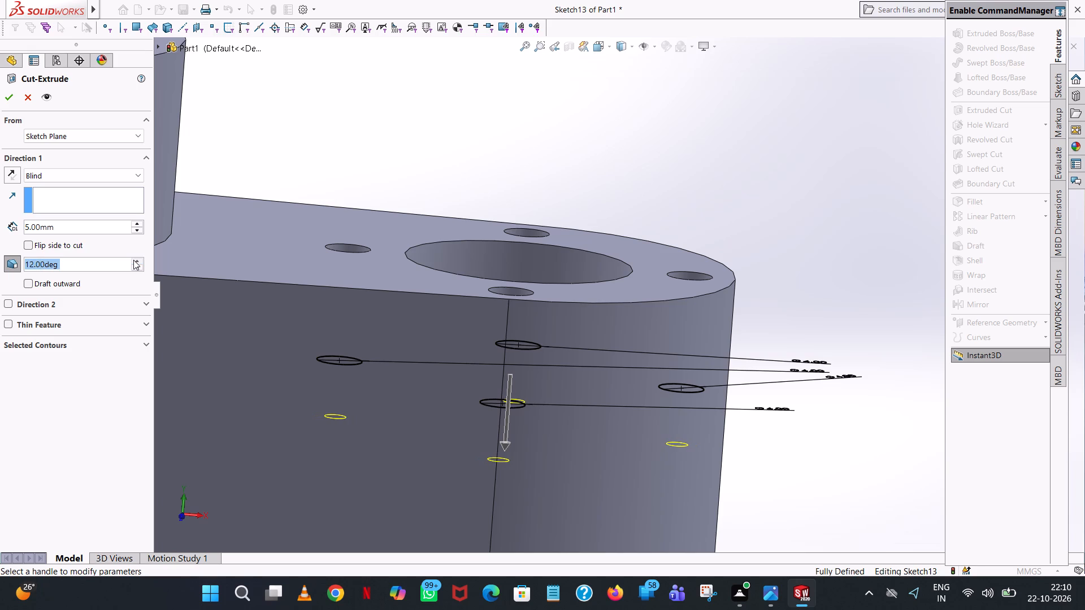
triple_click(133, 260)
click(133, 260)
click(133, 260)
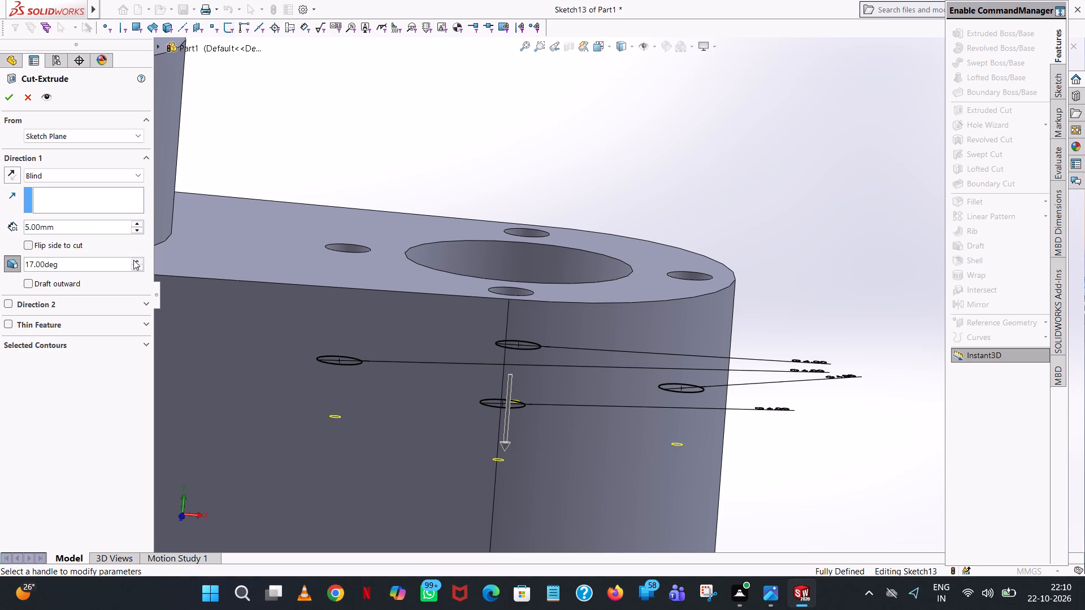
click(133, 260)
click(133, 260)
click(133, 260)
click(133, 260)
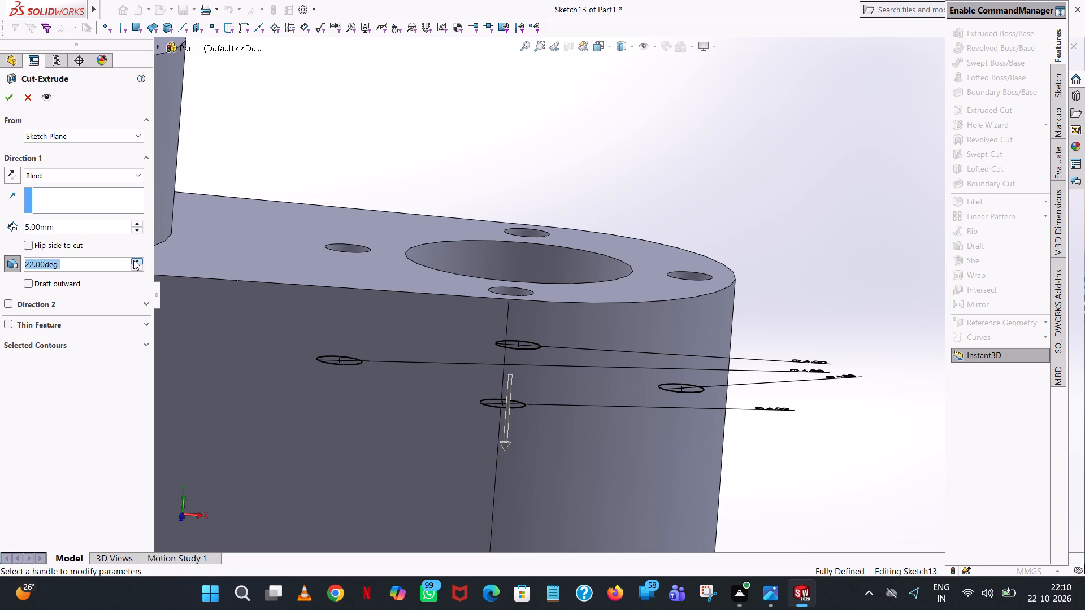
scroll(511, 250, up, 1)
middle_drag(510, 251, 497, 467)
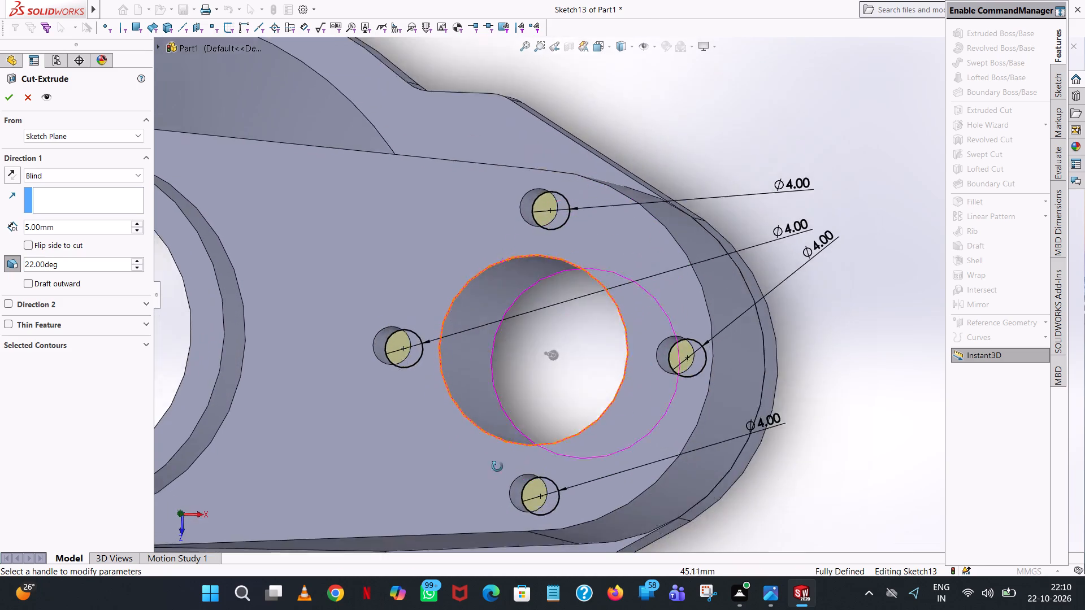
middle_drag(497, 467, 511, 165)
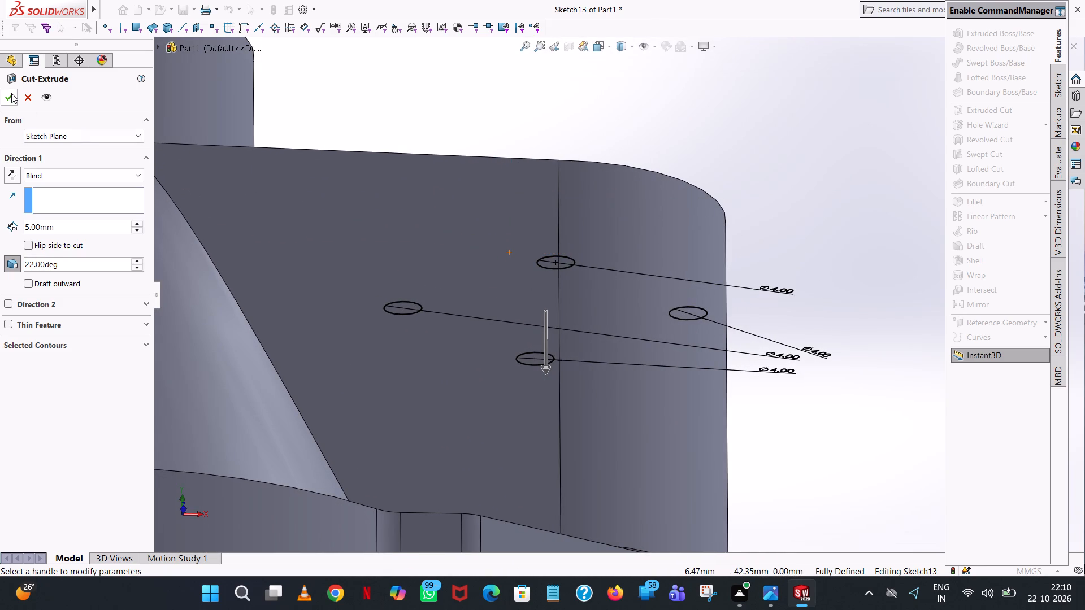
click(11, 93)
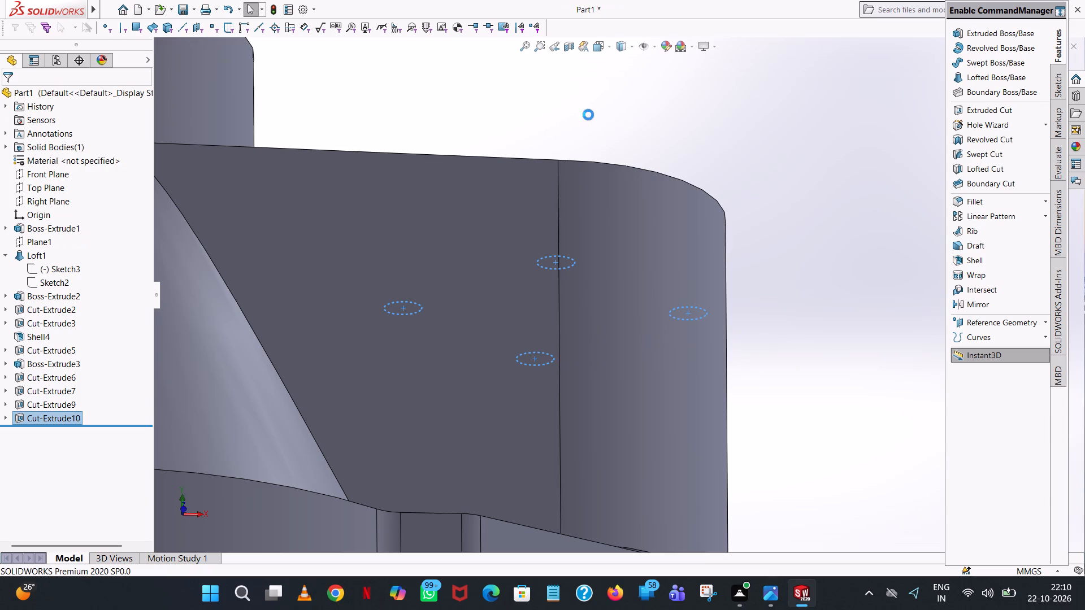
Examine the tapered bottoms of the small holes around the arm's stepped hole.
click(732, 125)
middle_drag(714, 139, 706, 449)
scroll(573, 167, down, 8)
middle_drag(575, 315, 591, 317)
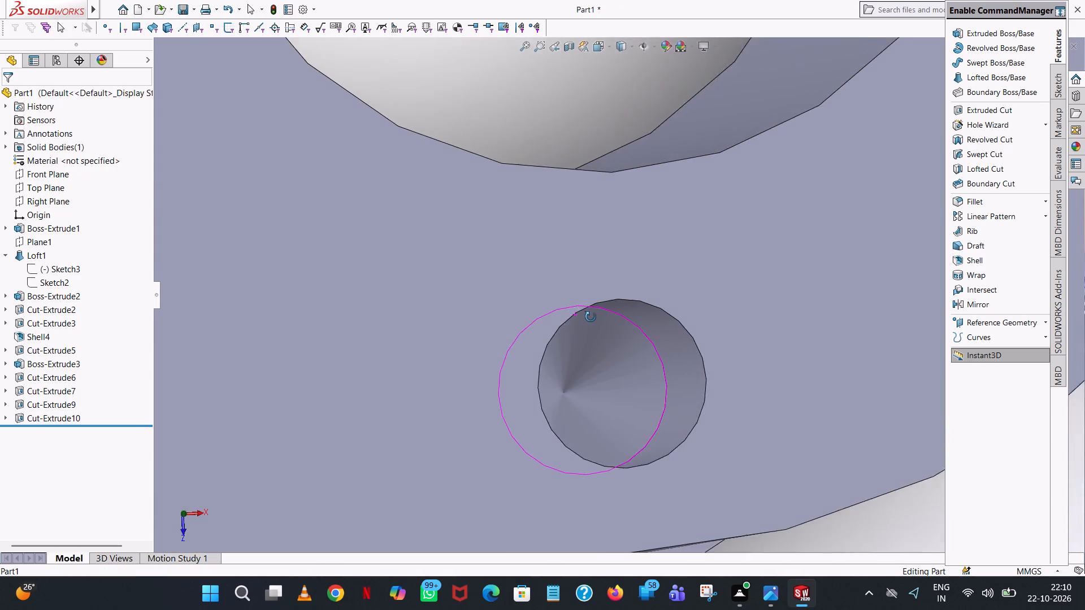
middle_drag(591, 317, 587, 334)
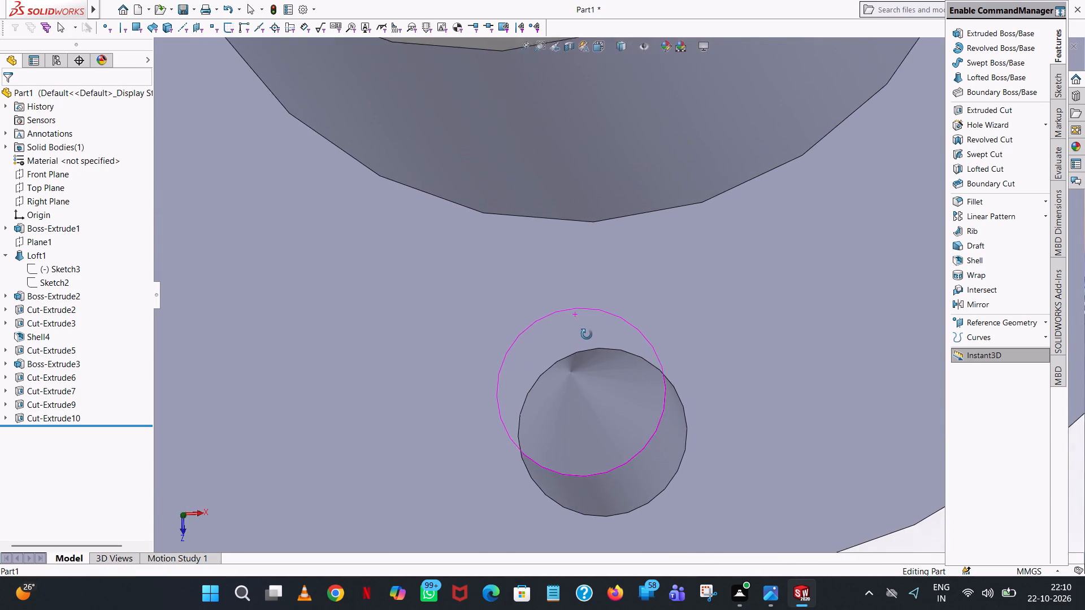
middle_drag(587, 334, 591, 320)
scroll(640, 402, up, 4)
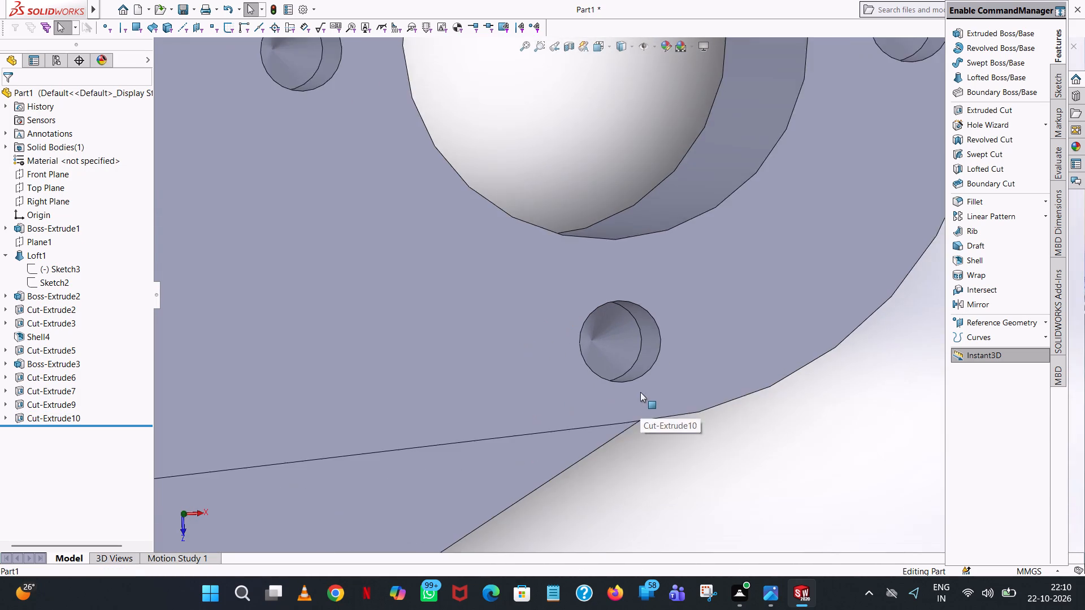
scroll(640, 392, up, 1)
Examine the whole part from above, from the underside and from the side.
middle_drag(640, 392, 623, 295)
scroll(661, 287, up, 8)
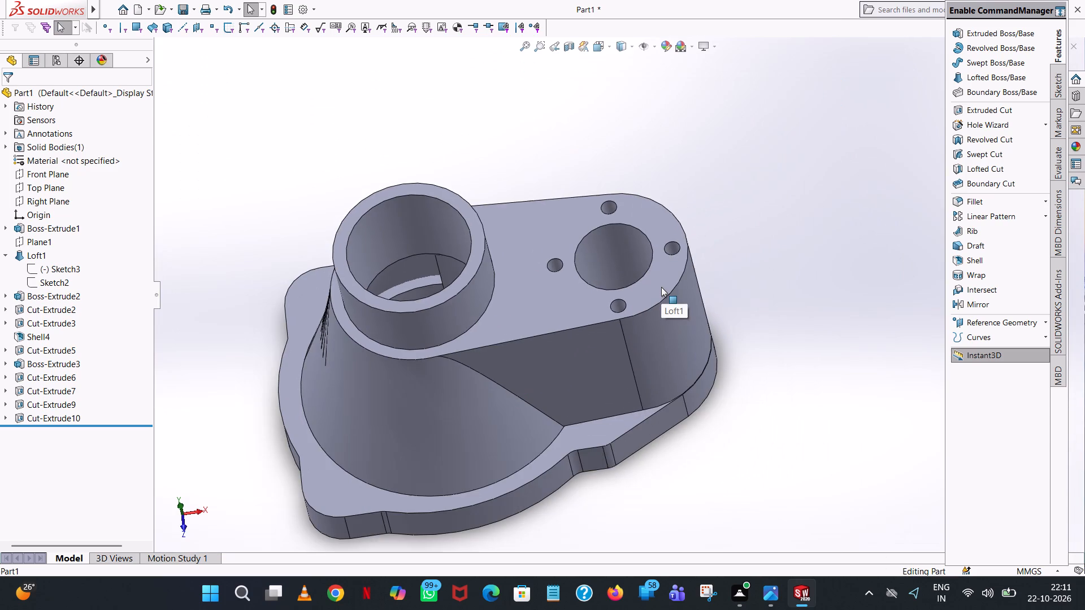
scroll(661, 287, up, 2)
scroll(662, 287, down, 5)
scroll(589, 281, up, 1)
middle_drag(589, 285, 607, 287)
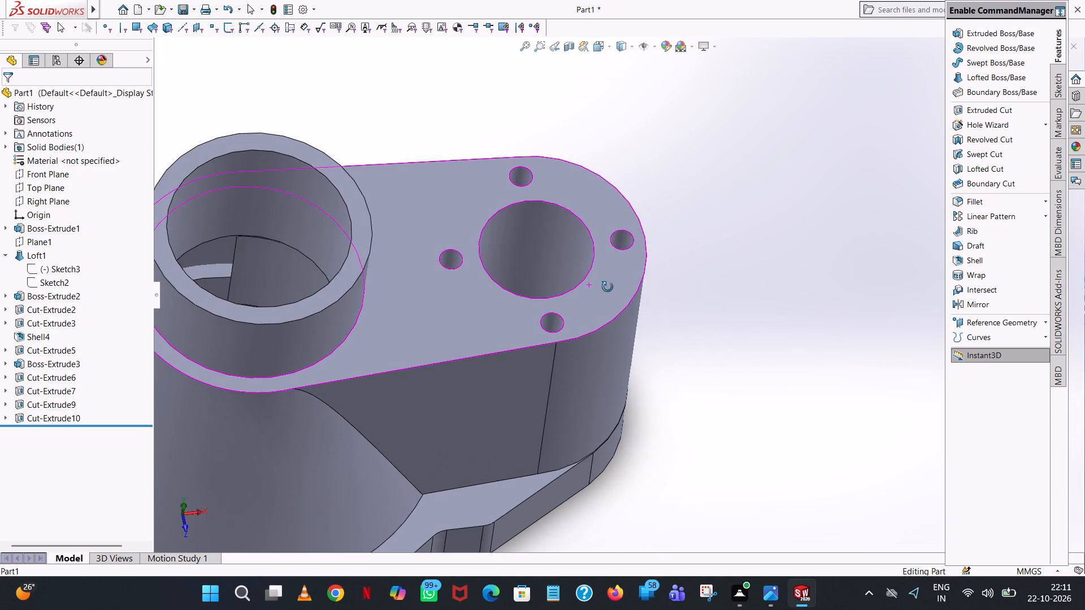
middle_drag(607, 287, 589, 212)
middle_drag(592, 224, 656, 379)
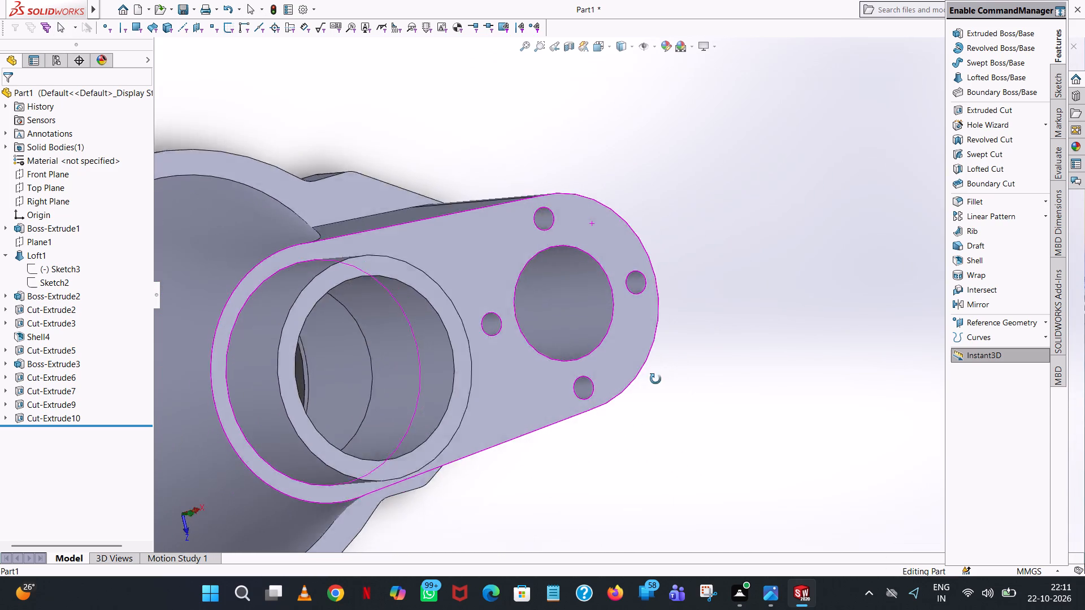
middle_drag(656, 379, 788, 339)
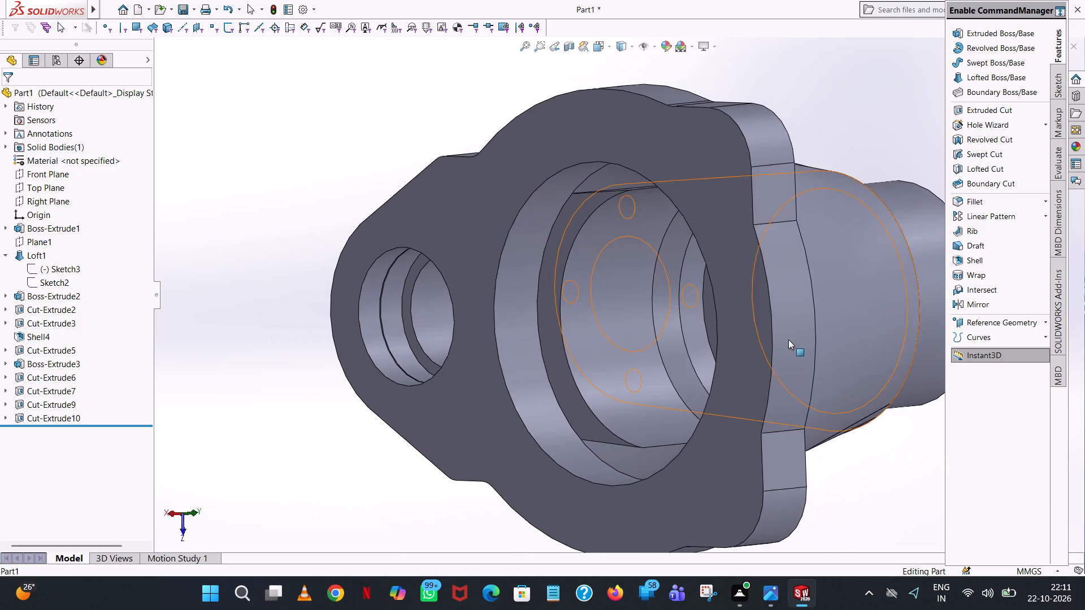
scroll(788, 339, up, 3)
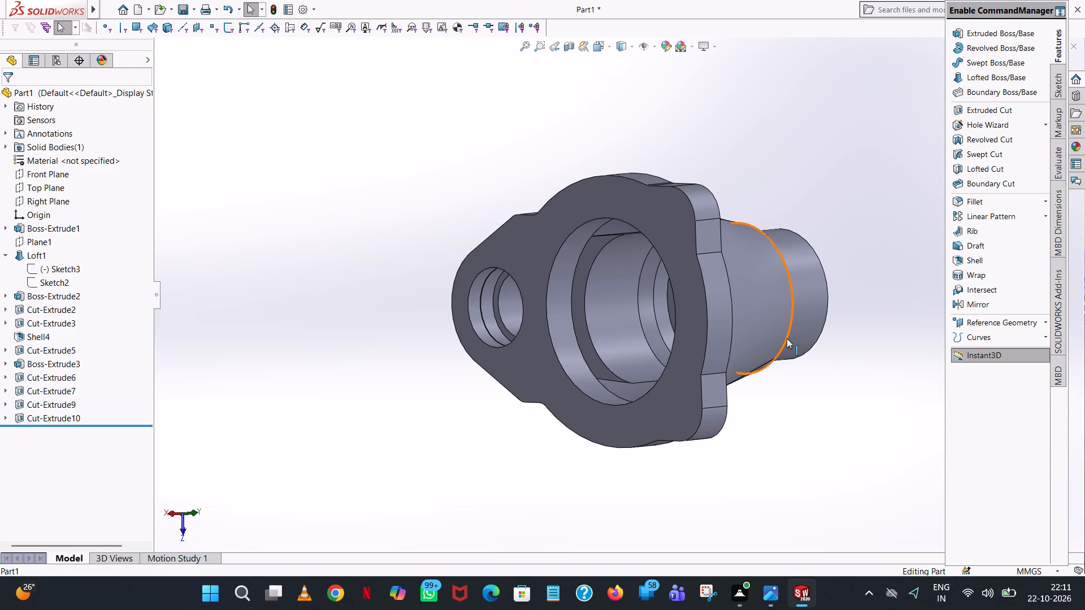
click(355, 177)
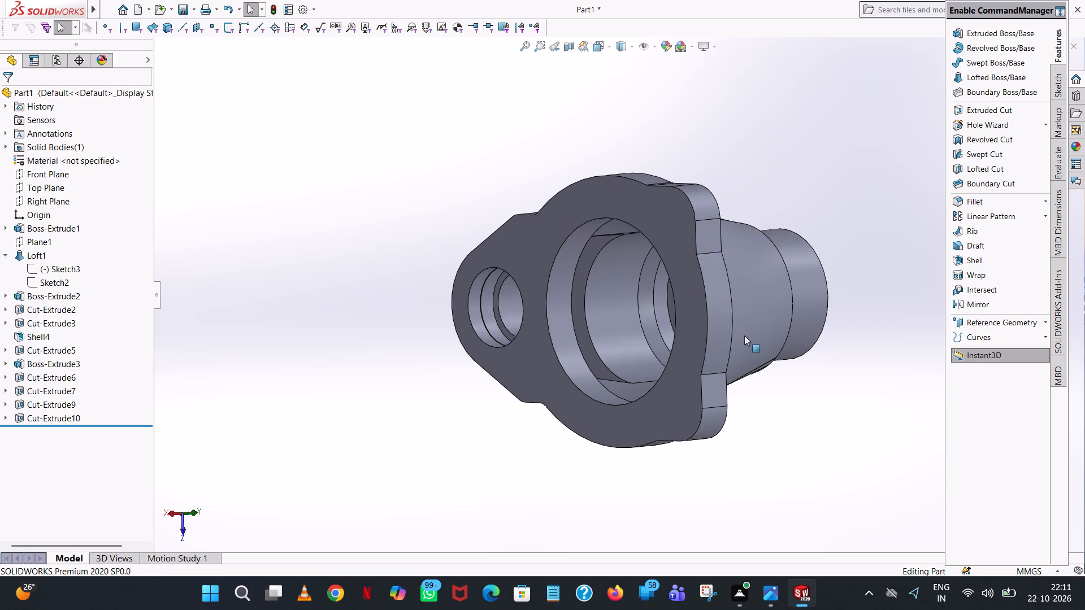
middle_drag(747, 338, 551, 395)
scroll(763, 310, up, 3)
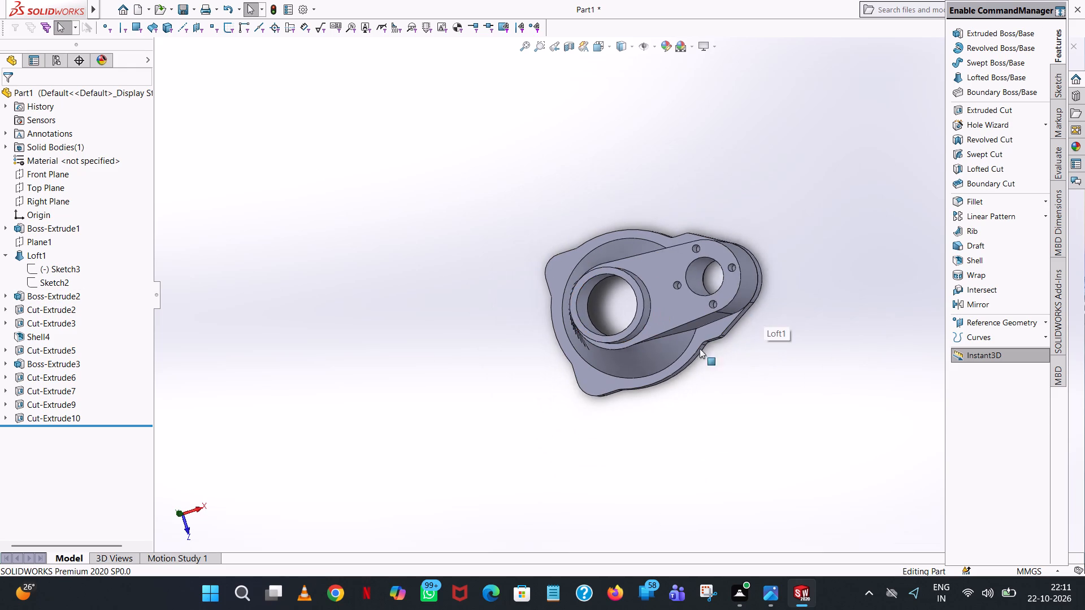
scroll(665, 366, down, 5)
scroll(717, 284, down, 1)
middle_drag(655, 353, 750, 157)
scroll(674, 193, up, 5)
scroll(674, 193, down, 6)
middle_drag(640, 195, 518, 194)
scroll(538, 214, up, 7)
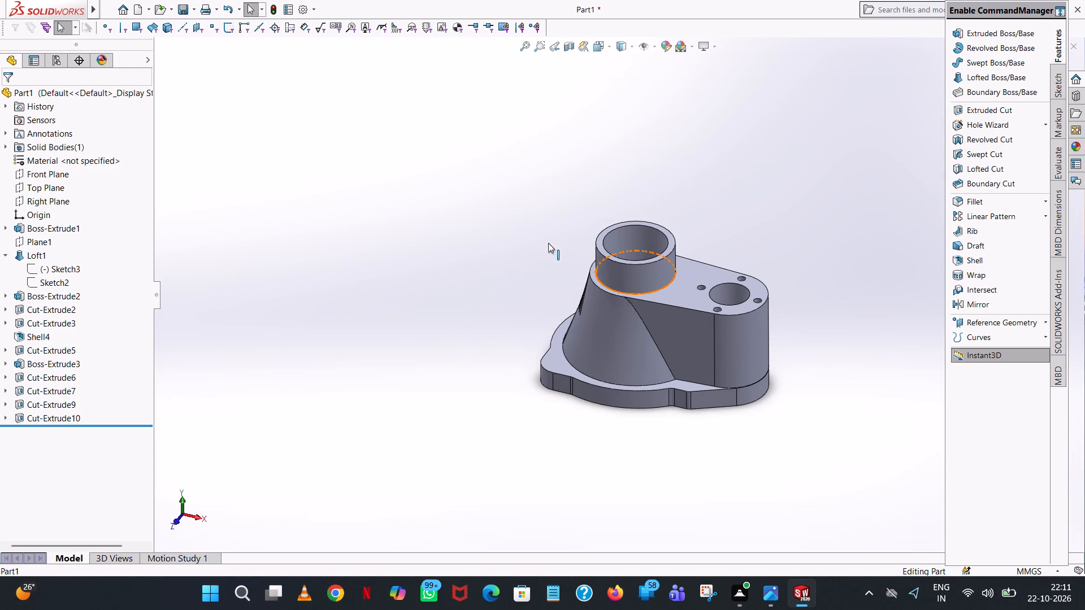
Apply a grey colour from the standard palette to the whole solid body.
right_click(689, 339)
click(785, 305)
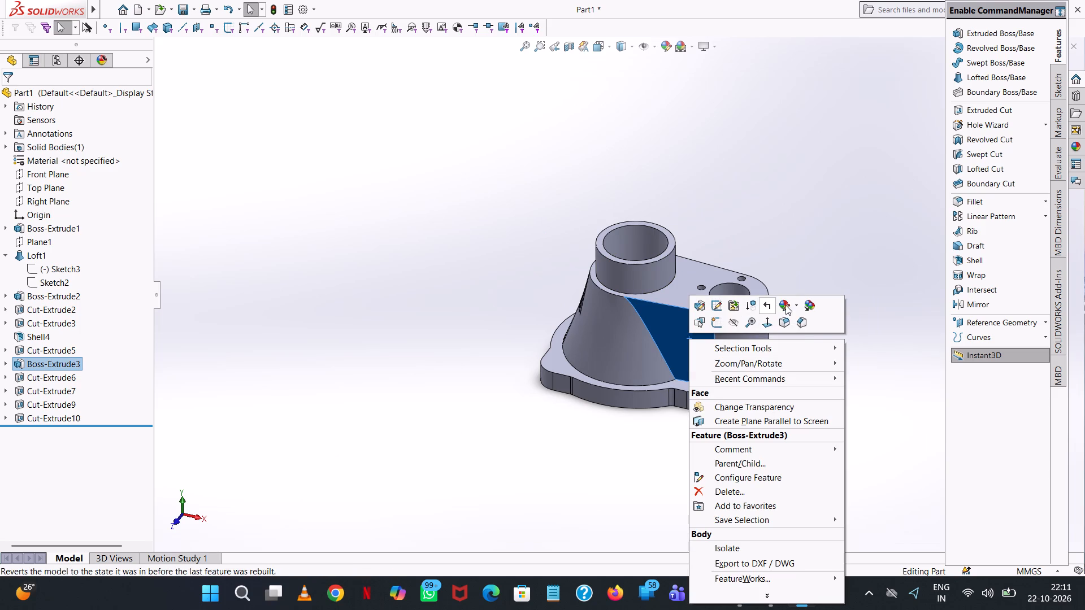
click(800, 355)
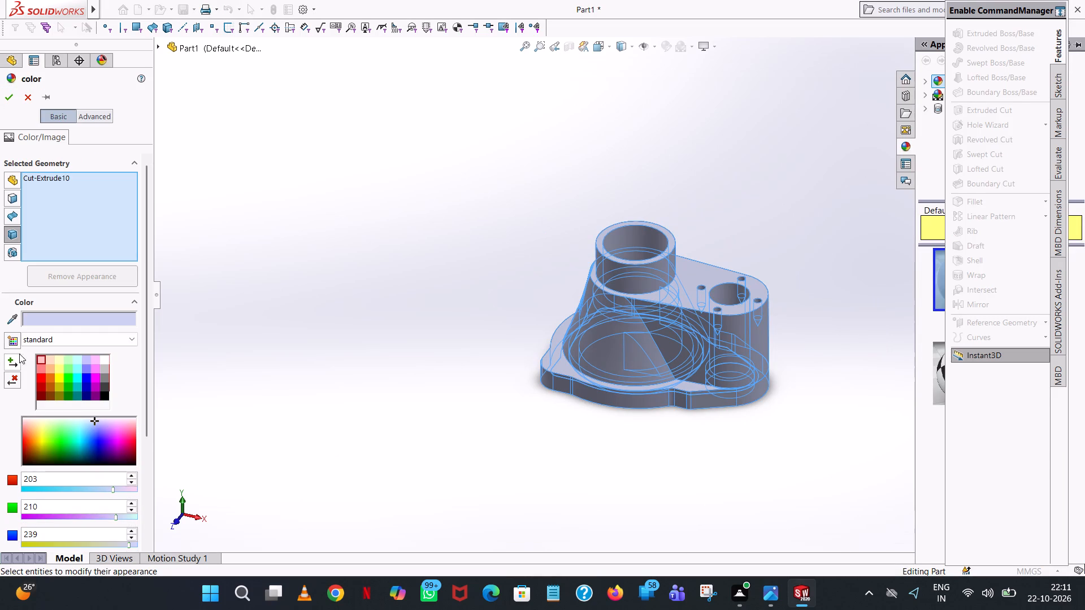
click(103, 386)
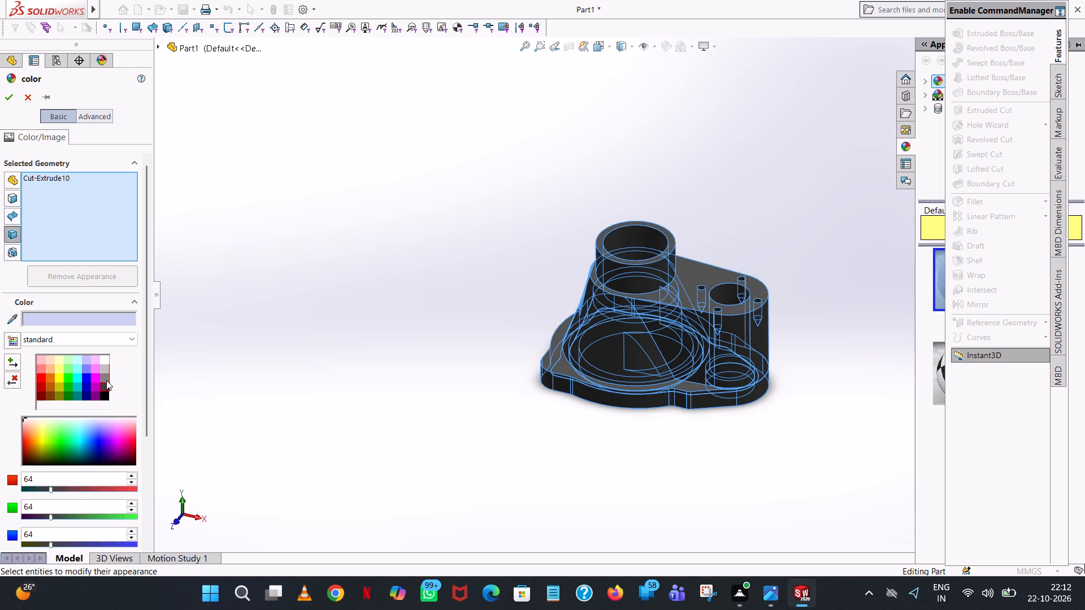
click(106, 380)
click(10, 96)
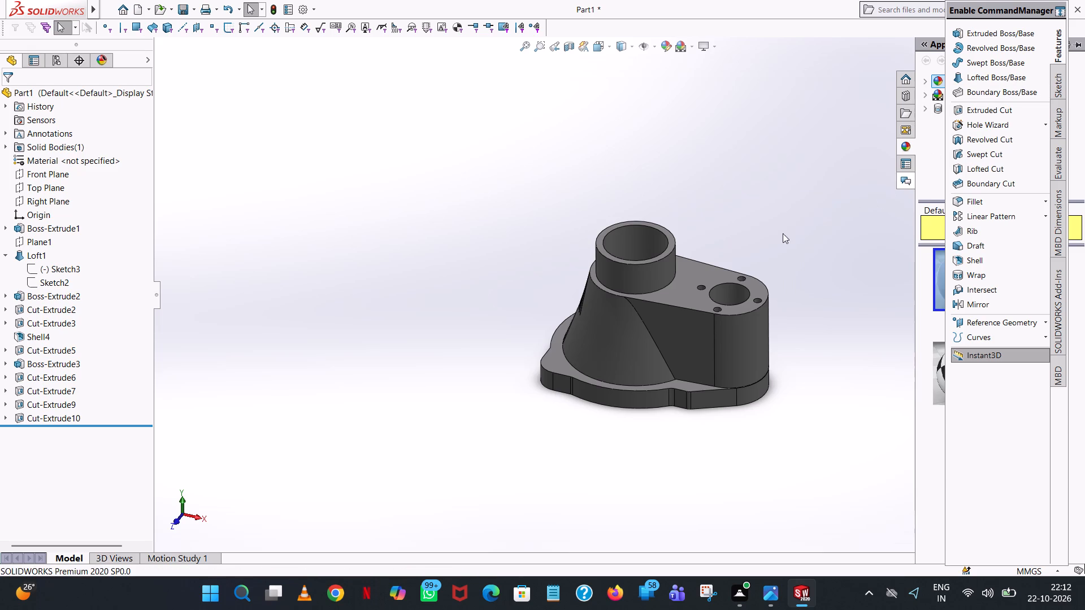
Set the colour of the inner face of the boss's upper bore to white (RGB 255, 255, 255).
click(641, 244)
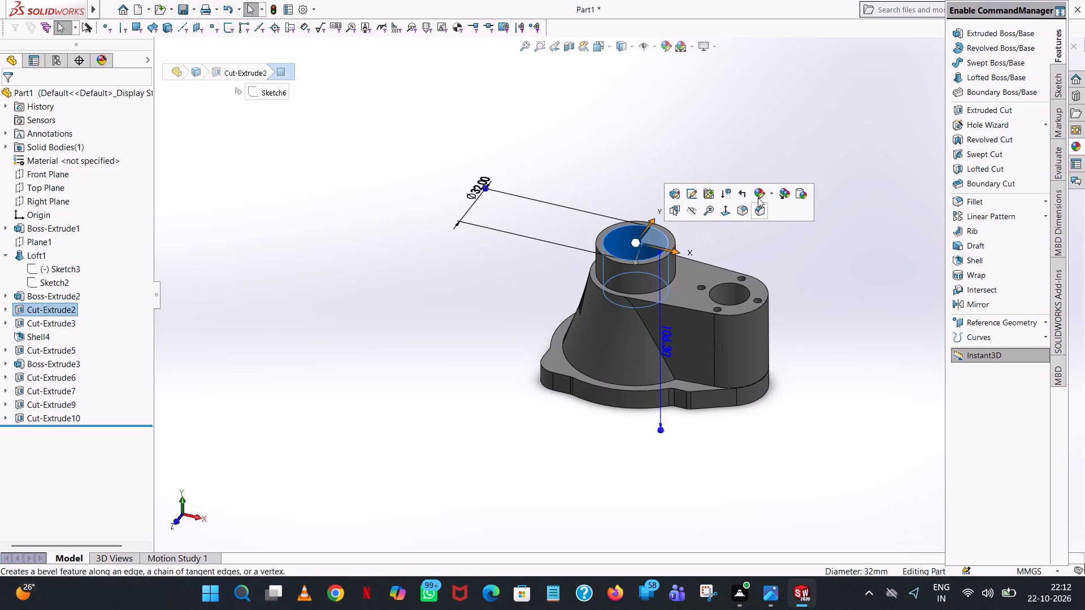
click(762, 194)
click(769, 217)
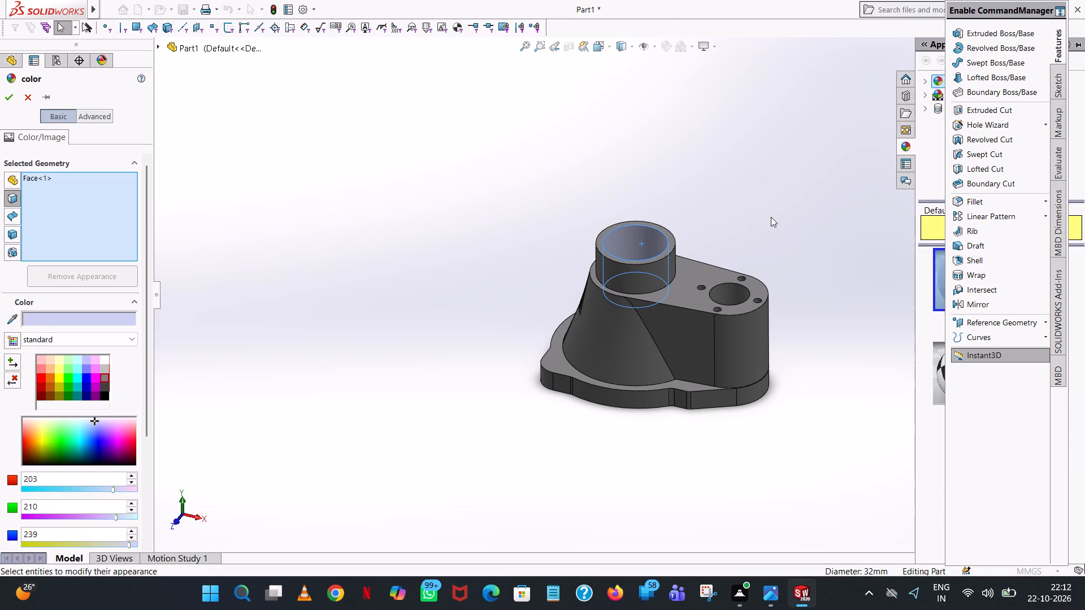
click(106, 359)
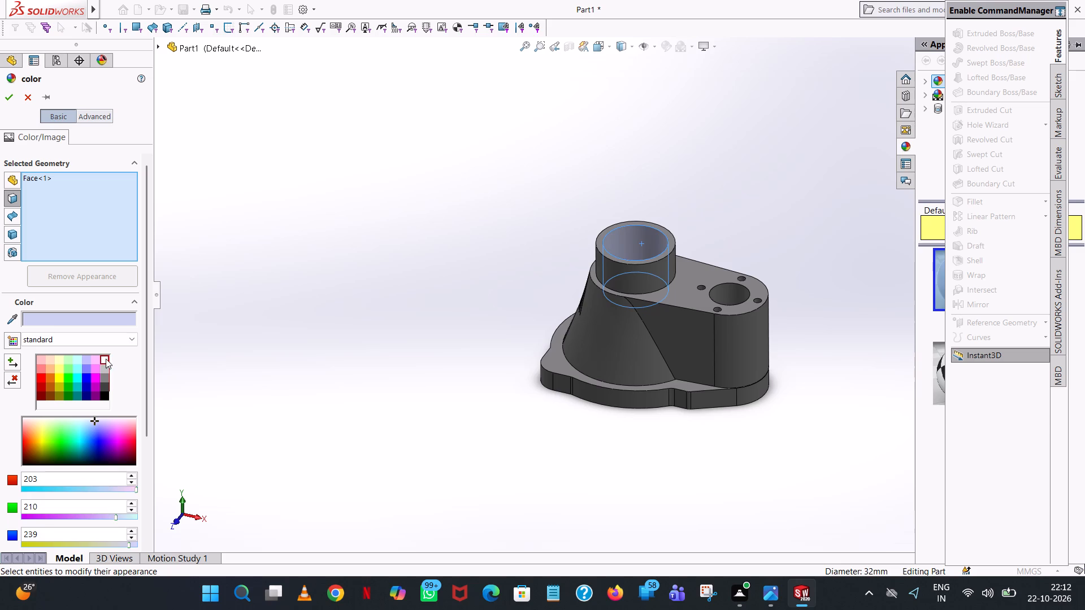
Include the arm's large hole face and the walls of the four small holes around it in the white colouring.
middle_drag(792, 269, 792, 280)
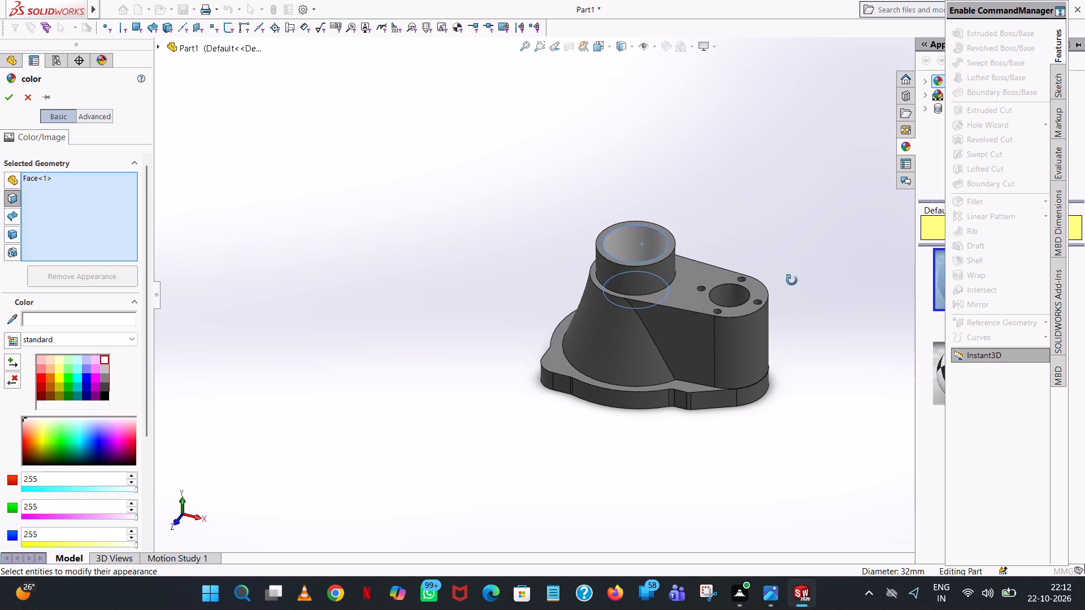
middle_drag(792, 280, 785, 379)
click(725, 322)
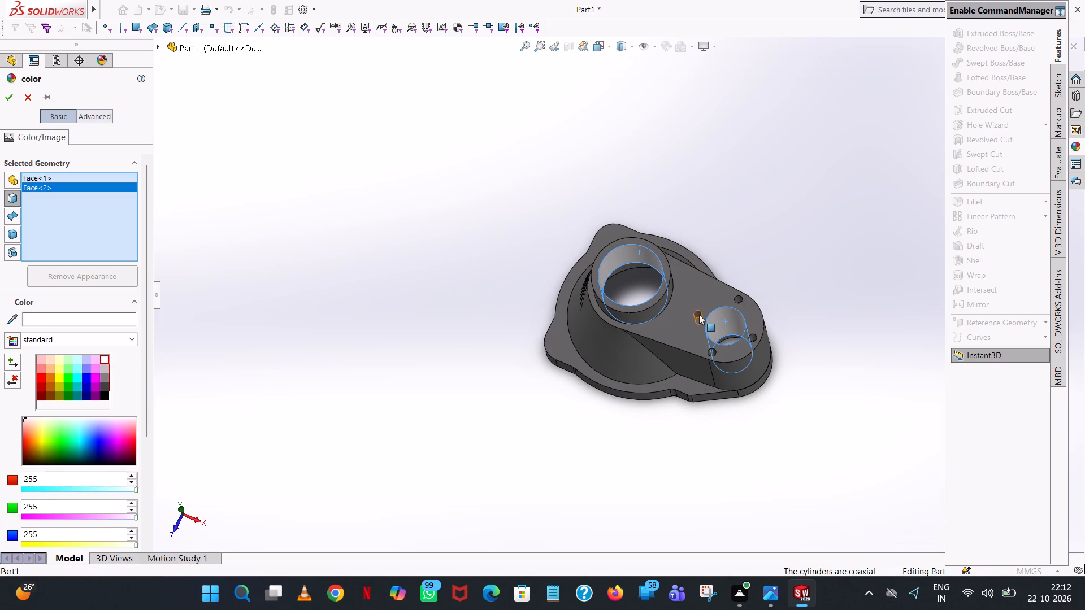
click(697, 314)
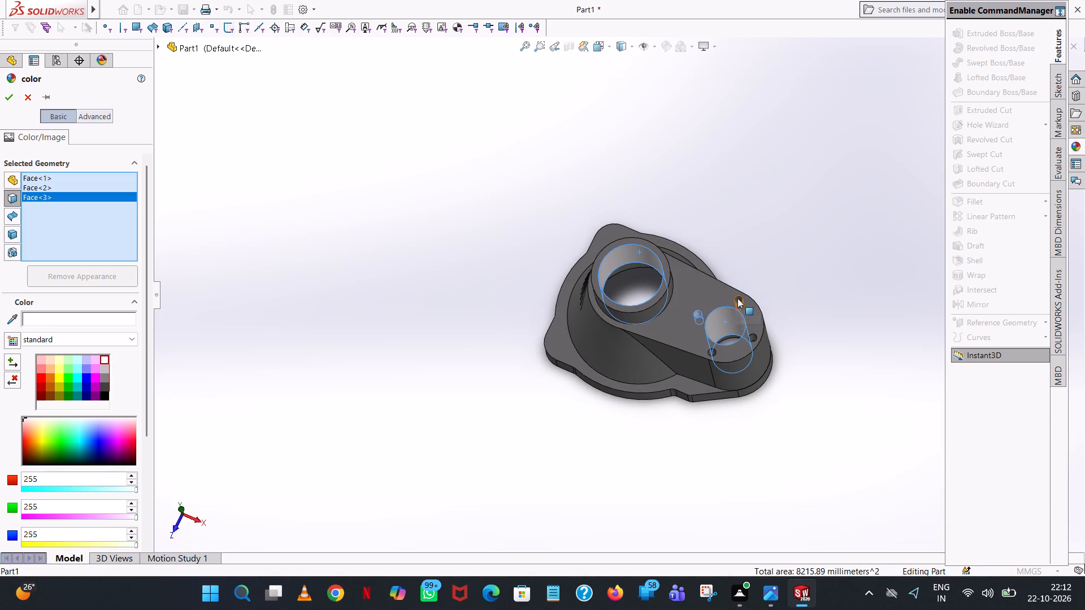
click(737, 298)
click(753, 335)
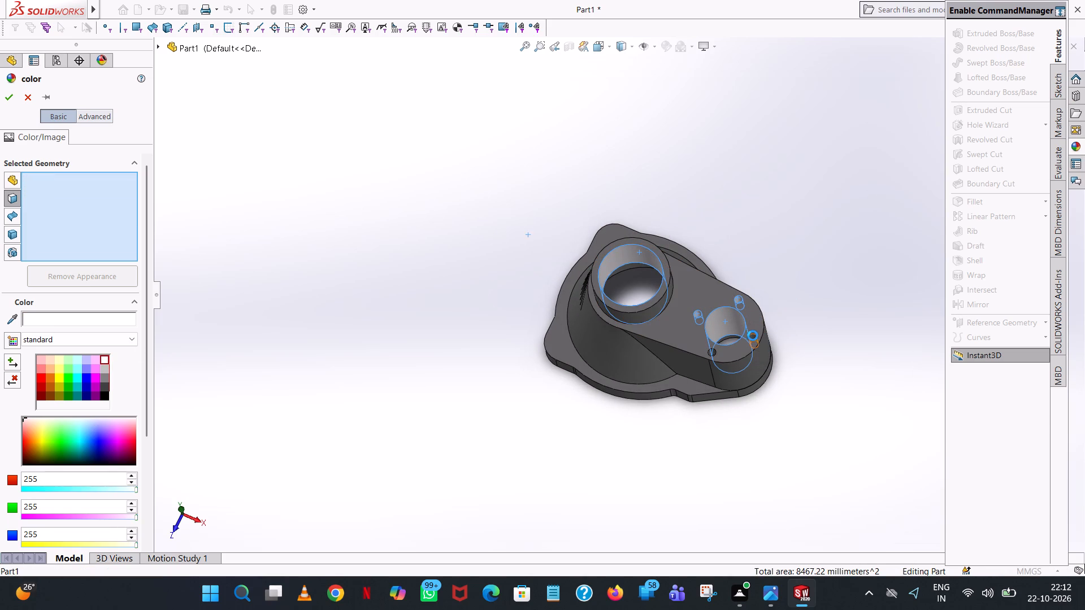
click(712, 350)
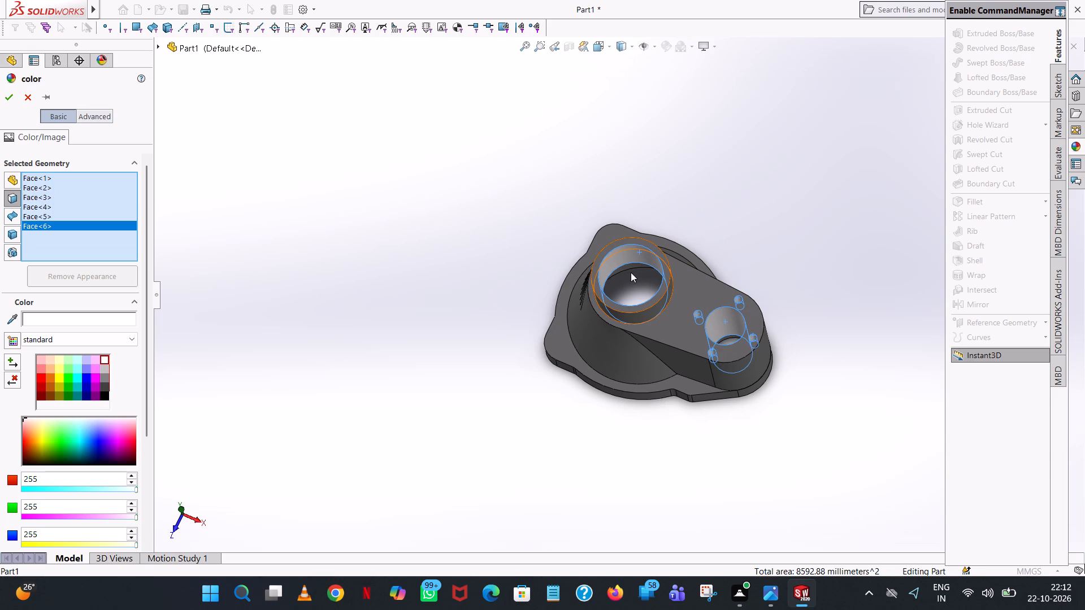
Include the boss's lower bore wall and the recess faces beneath the arm's large hole in the white colouring.
middle_drag(643, 274, 656, 124)
scroll(710, 234, up, 1)
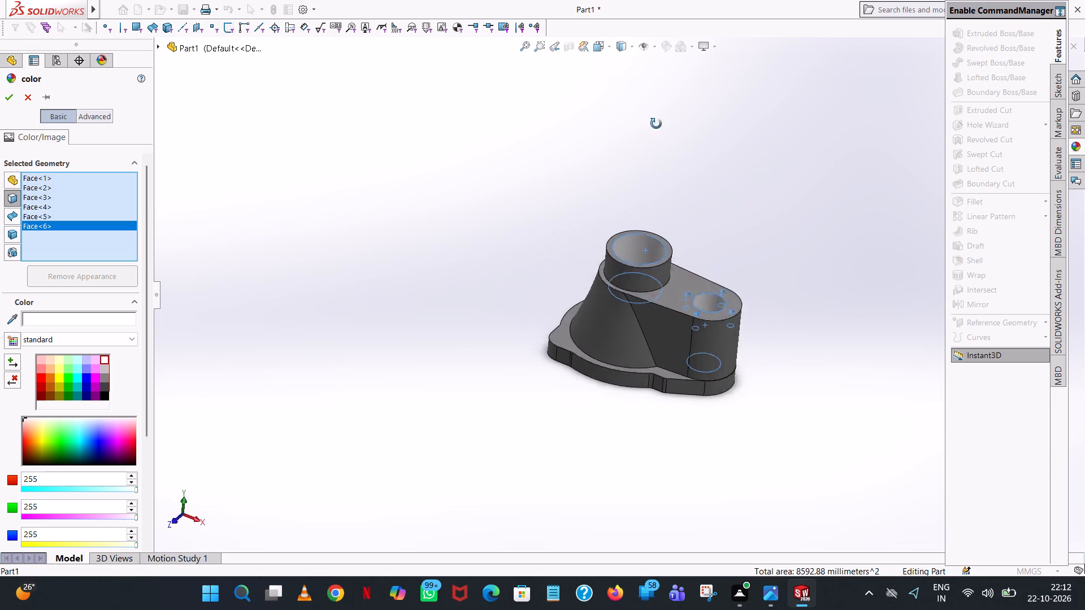
middle_drag(656, 124, 798, 0)
scroll(798, 0, down, 1)
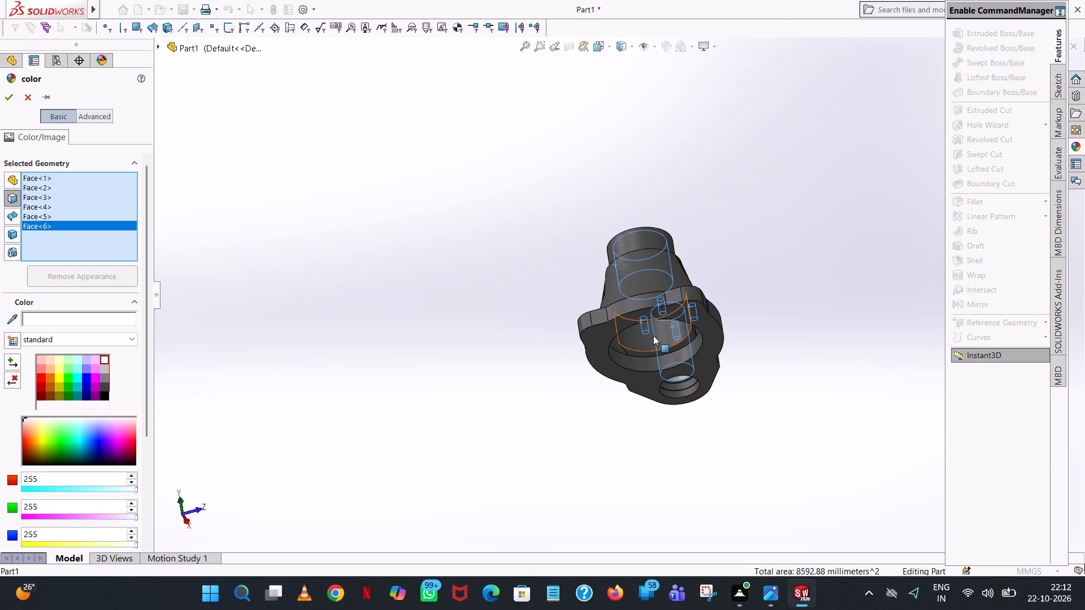
click(653, 335)
click(684, 394)
middle_drag(683, 391, 682, 386)
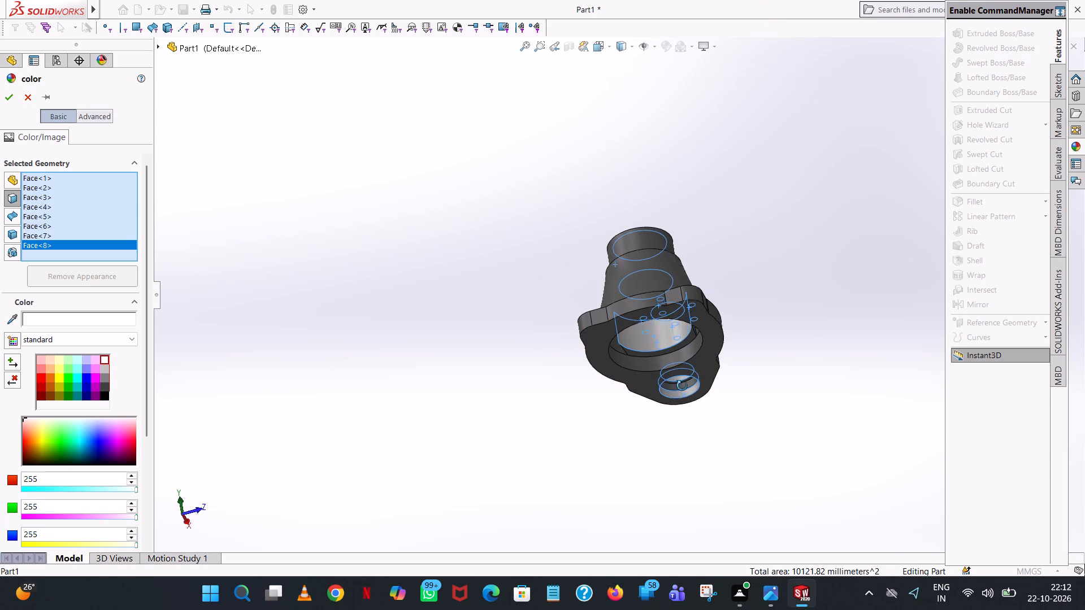
middle_drag(682, 386, 672, 350)
click(684, 393)
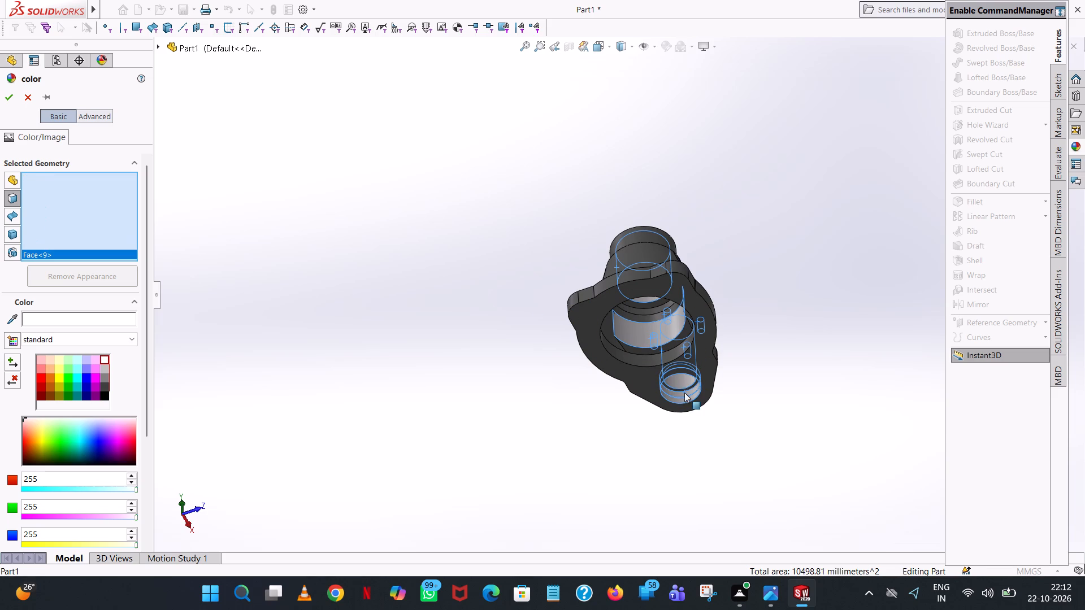
scroll(687, 383, down, 6)
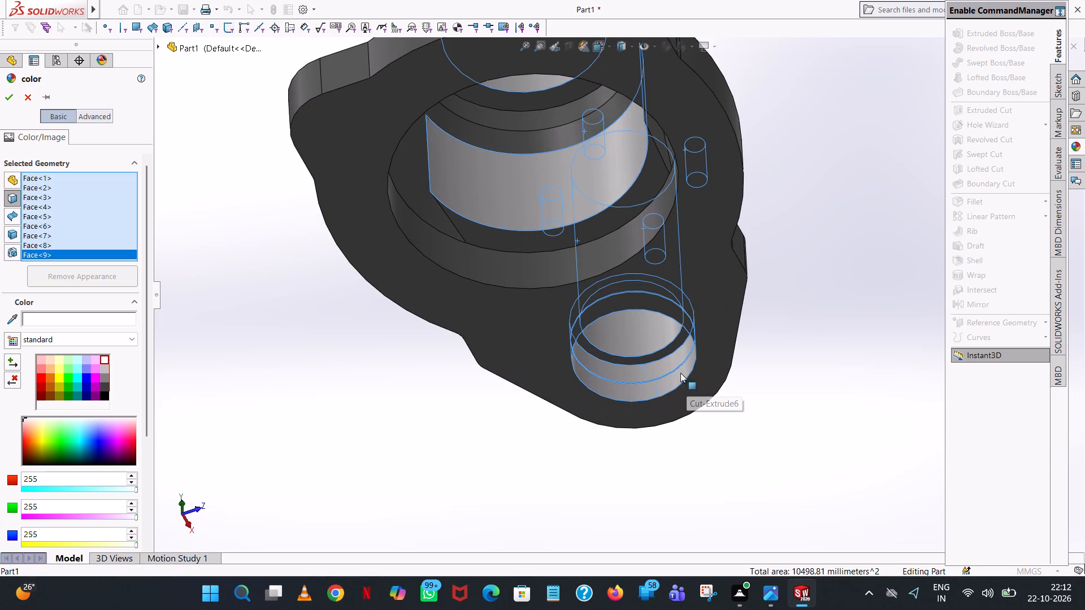
Add the two stepped faces inside the boss, seen from the plate's underside, and apply the white colour.
click(542, 120)
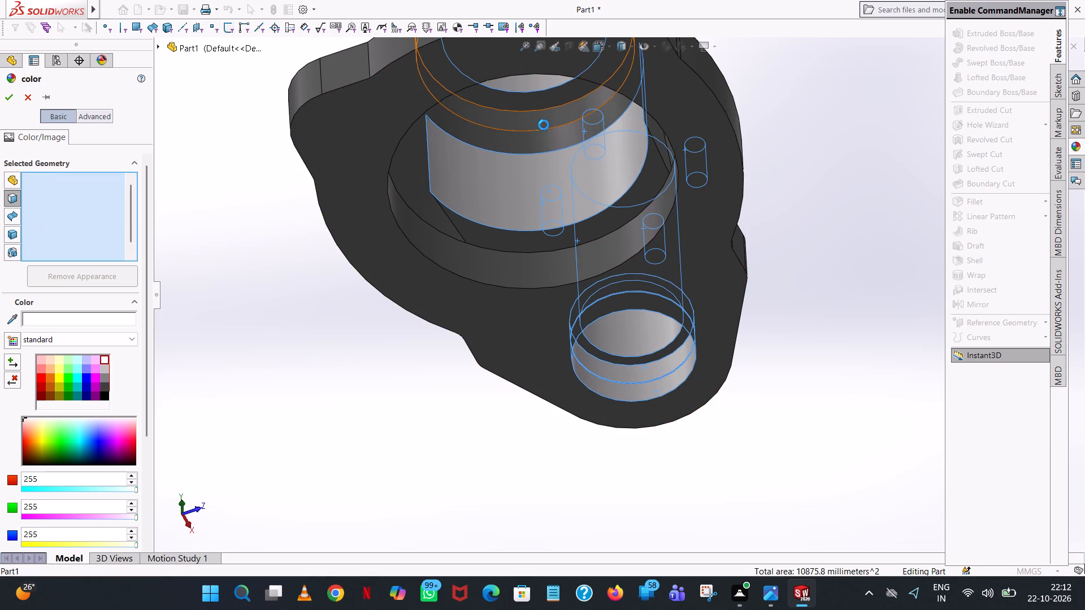
click(545, 138)
middle_drag(544, 141, 584, 385)
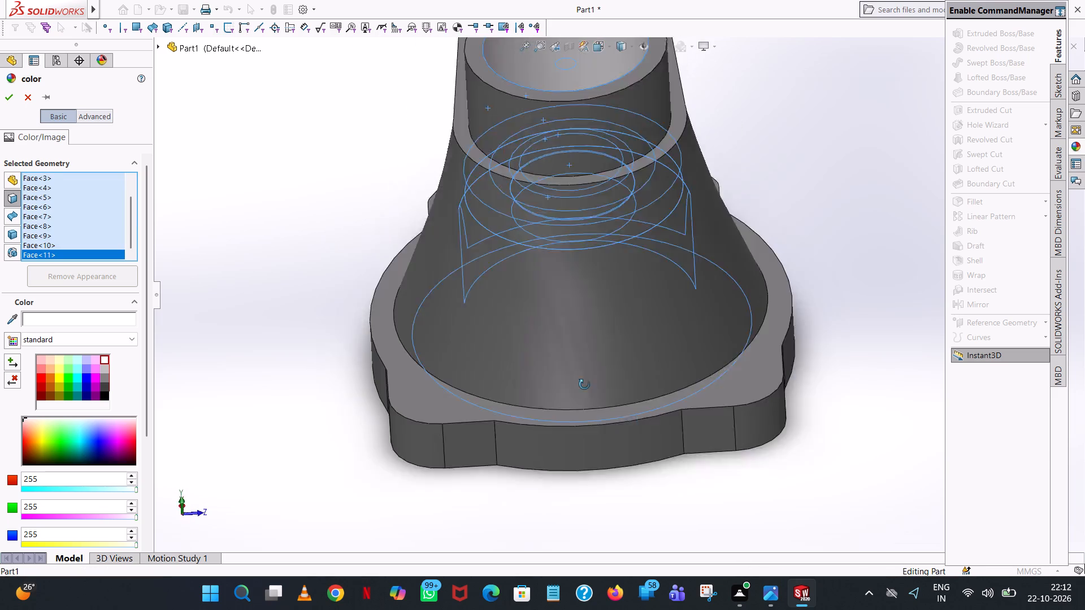
middle_drag(584, 385, 606, 485)
click(8, 103)
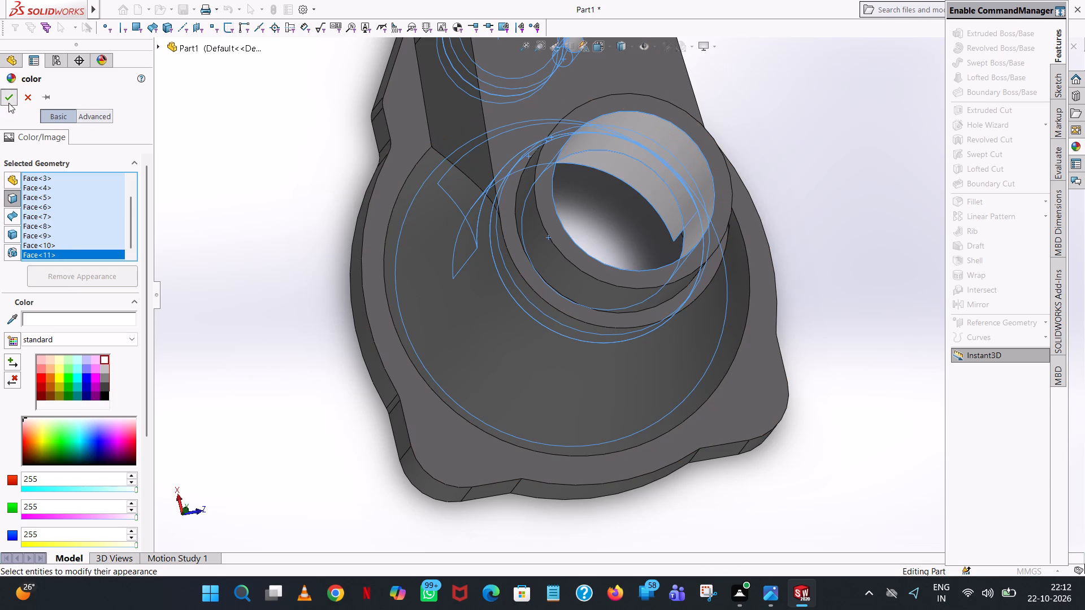
Fillet the edge where the conical boss meets the plate with a 2 mm radius.
click(975, 206)
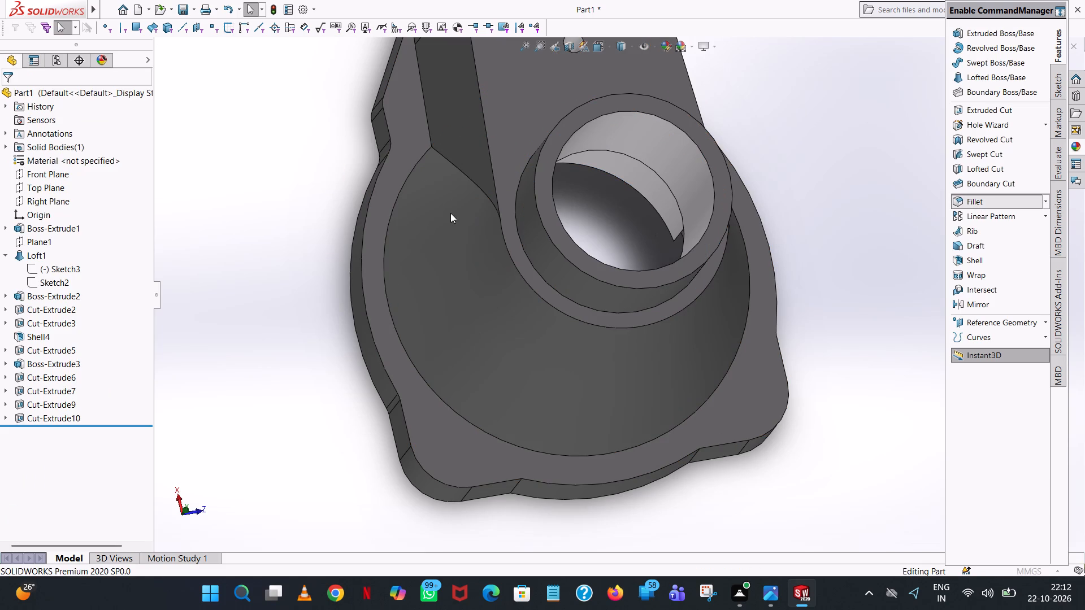
middle_drag(461, 199, 497, 249)
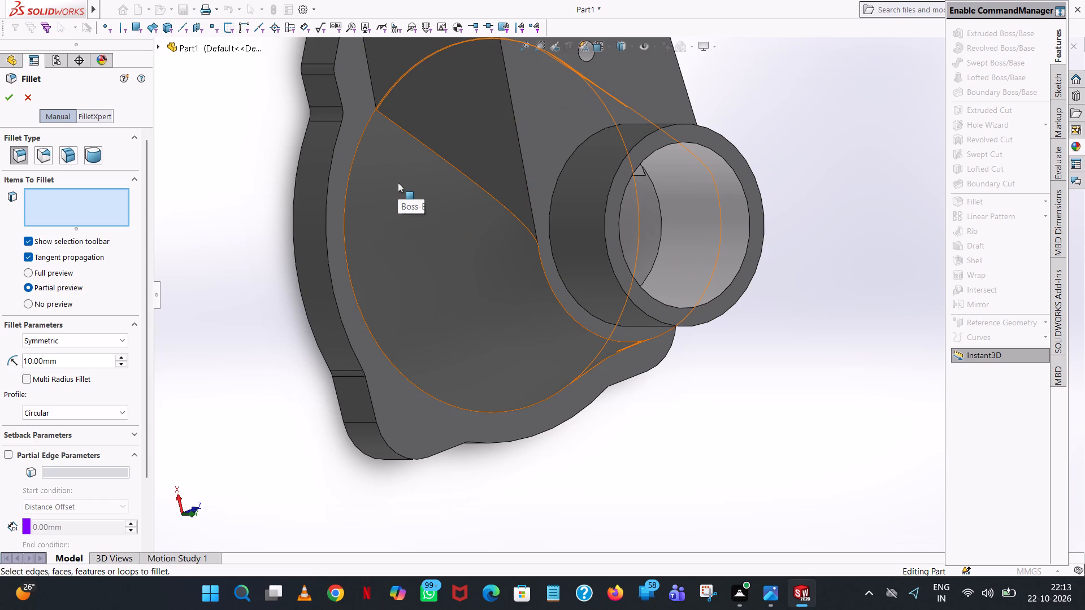
double_click(70, 364)
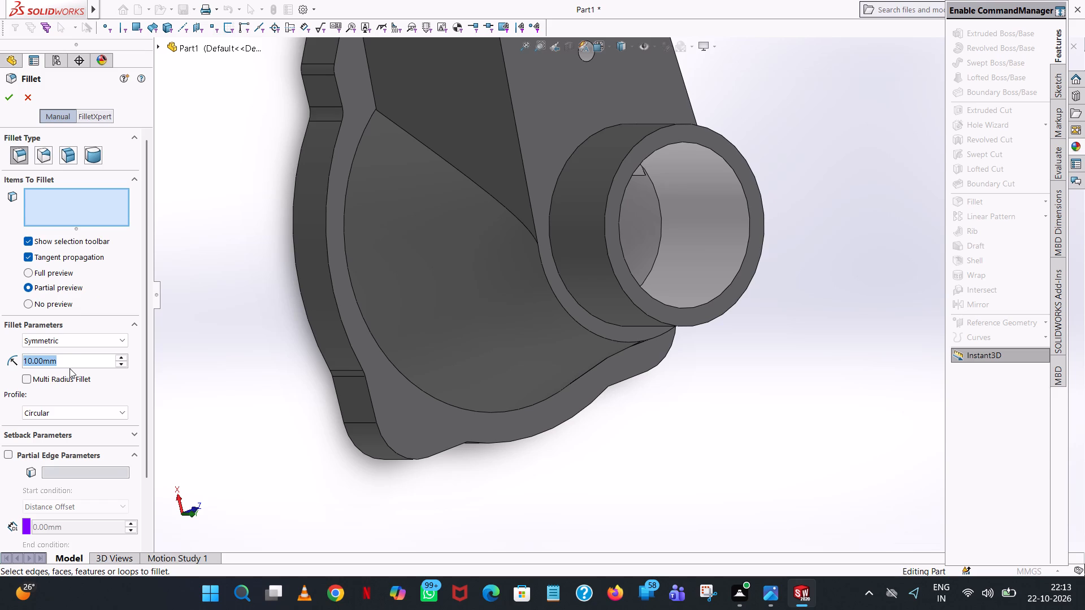
key(2)
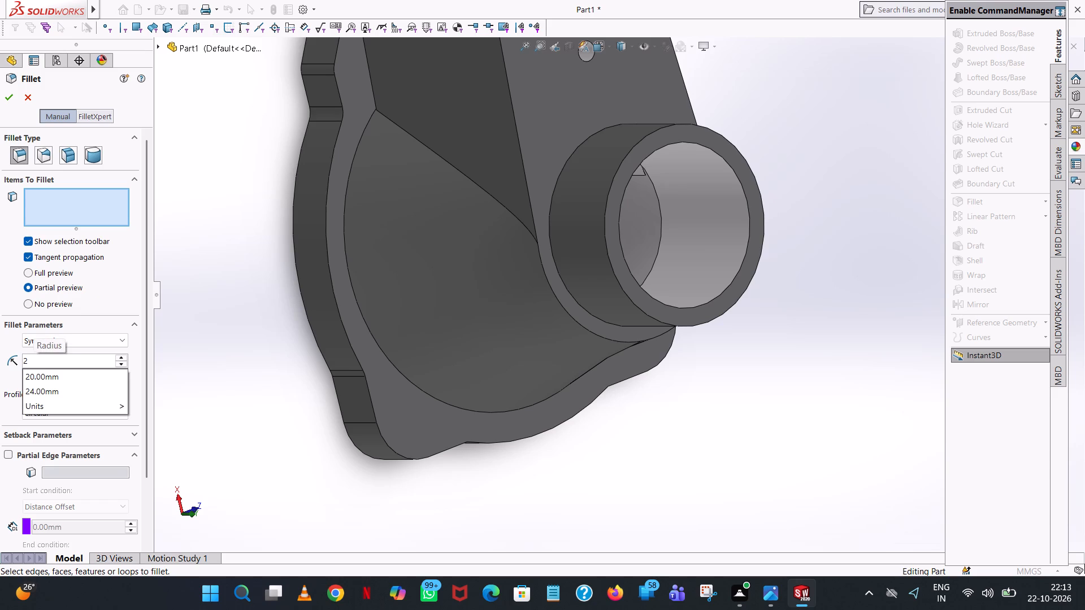
click(748, 428)
middle_drag(744, 430, 709, 312)
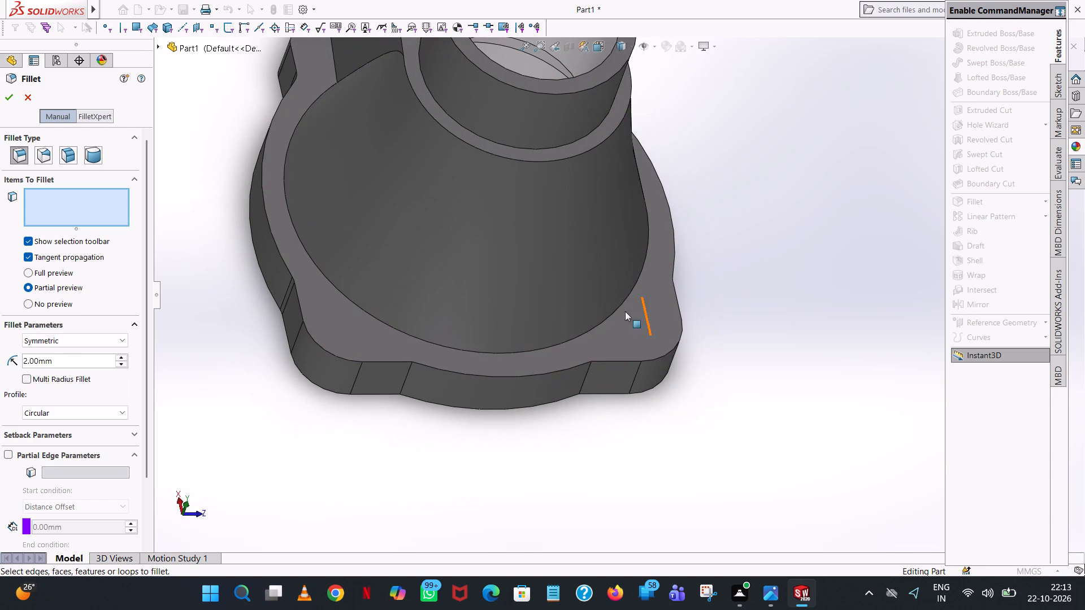
click(583, 335)
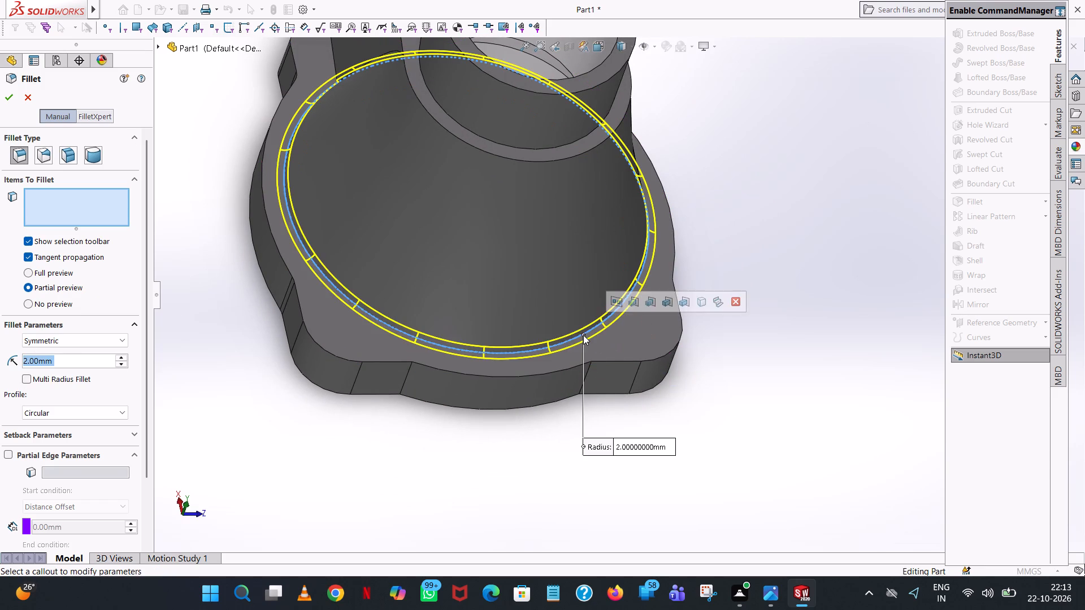
click(3, 94)
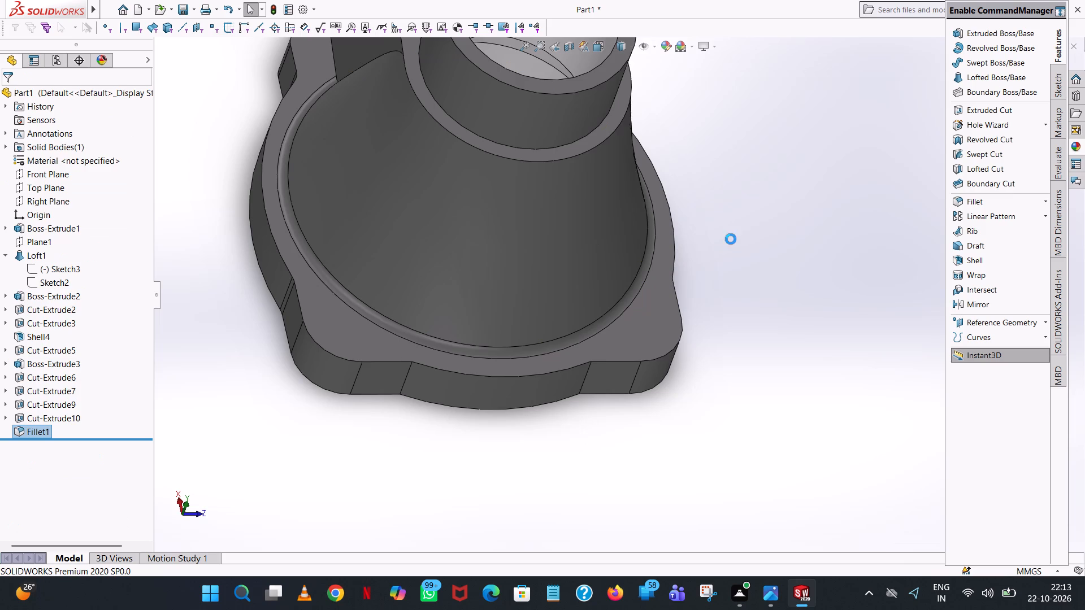
Chamfer the outer top edge of the boss's cylindrical neck by 2 mm at 45 degrees.
middle_drag(711, 223, 789, 150)
scroll(696, 135, up, 1)
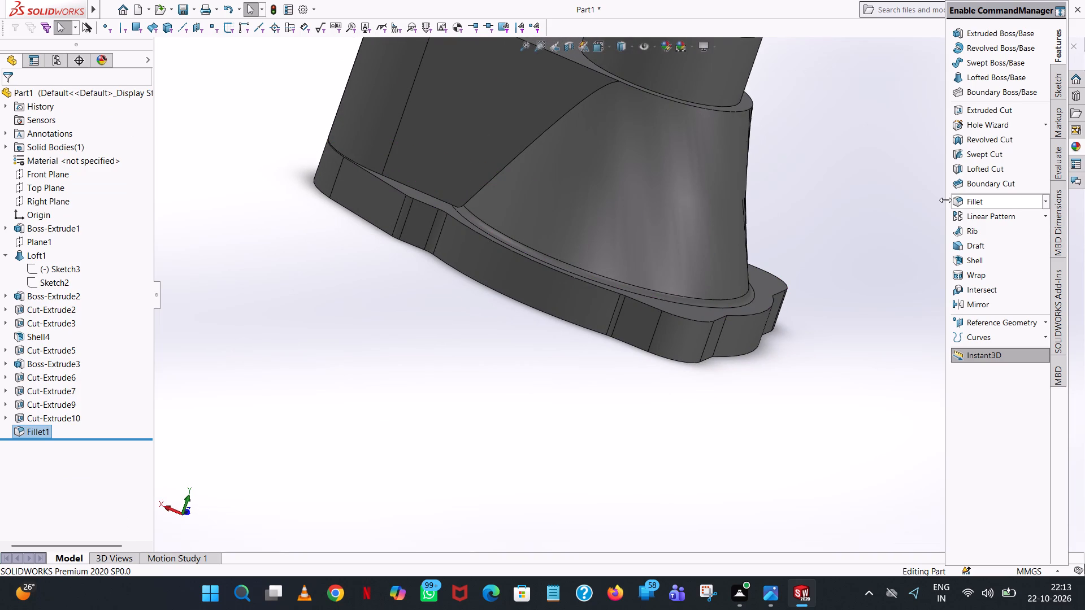
click(1047, 202)
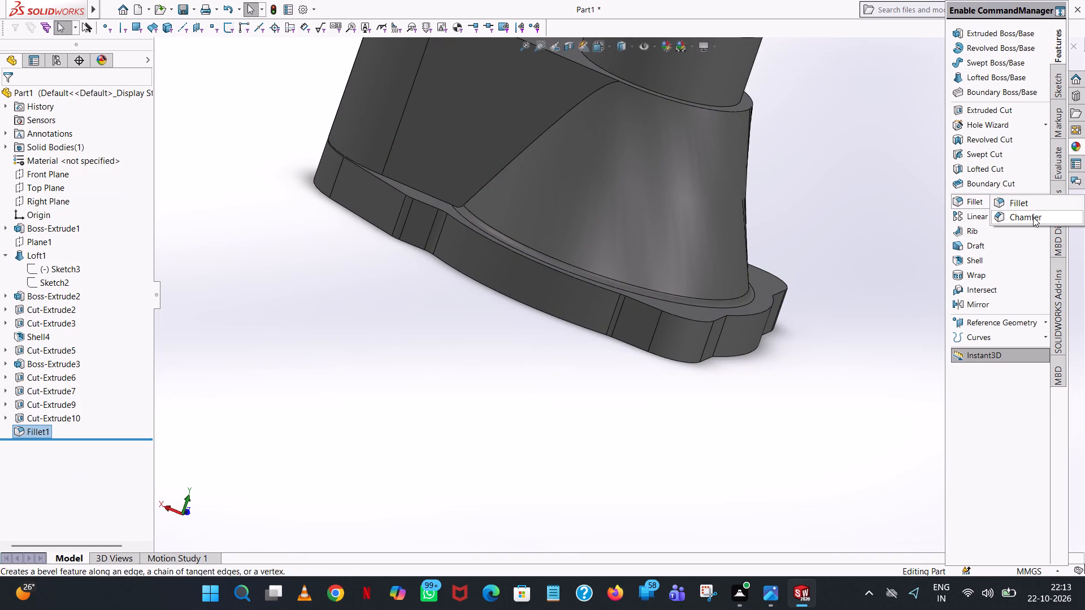
click(1033, 217)
scroll(779, 125, up, 3)
scroll(750, 121, down, 1)
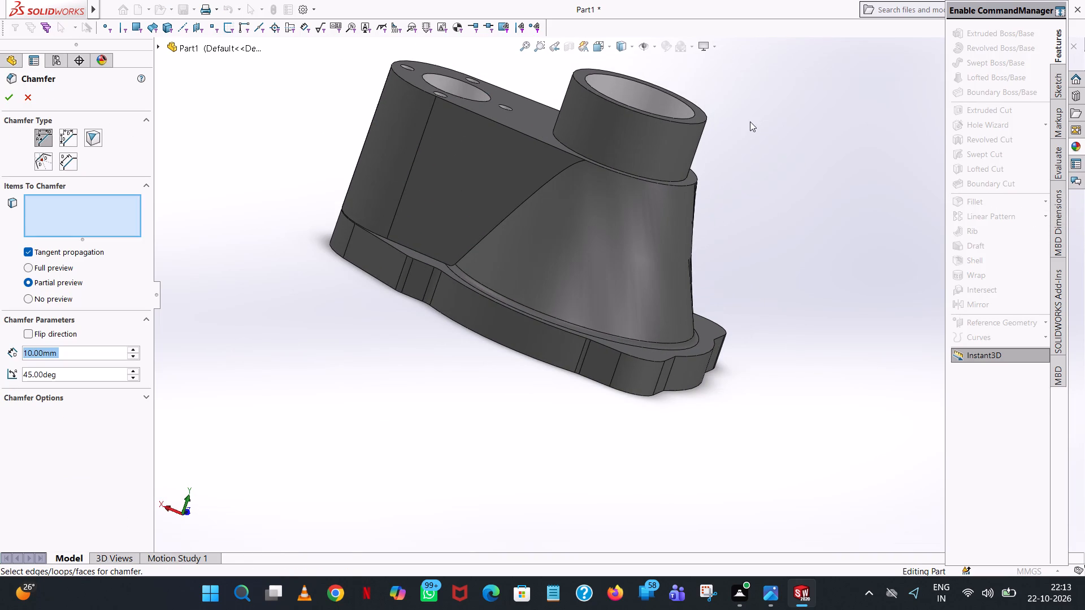
key(2)
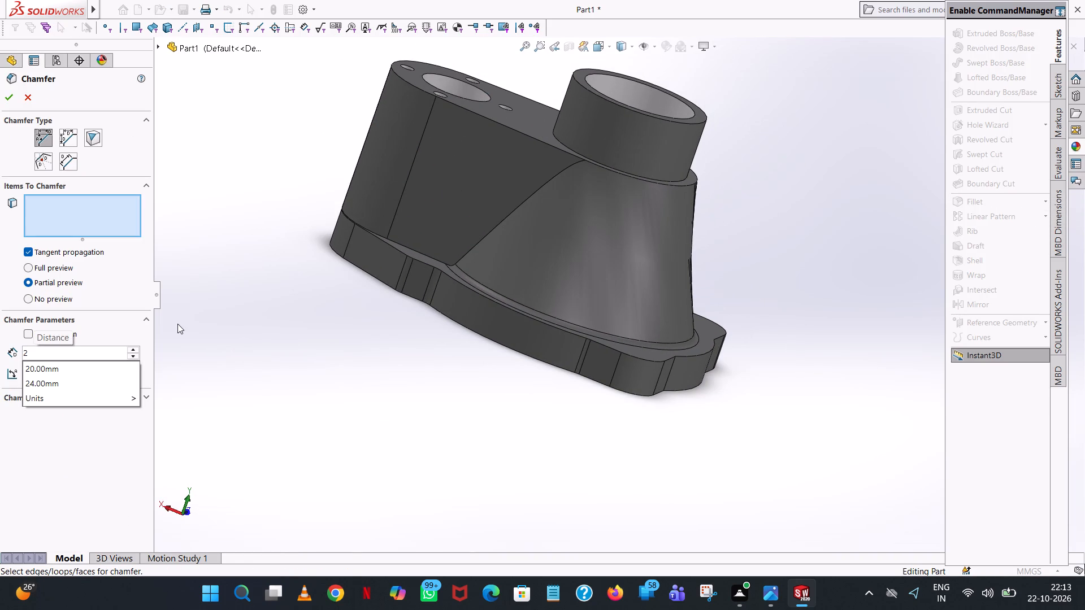
click(287, 284)
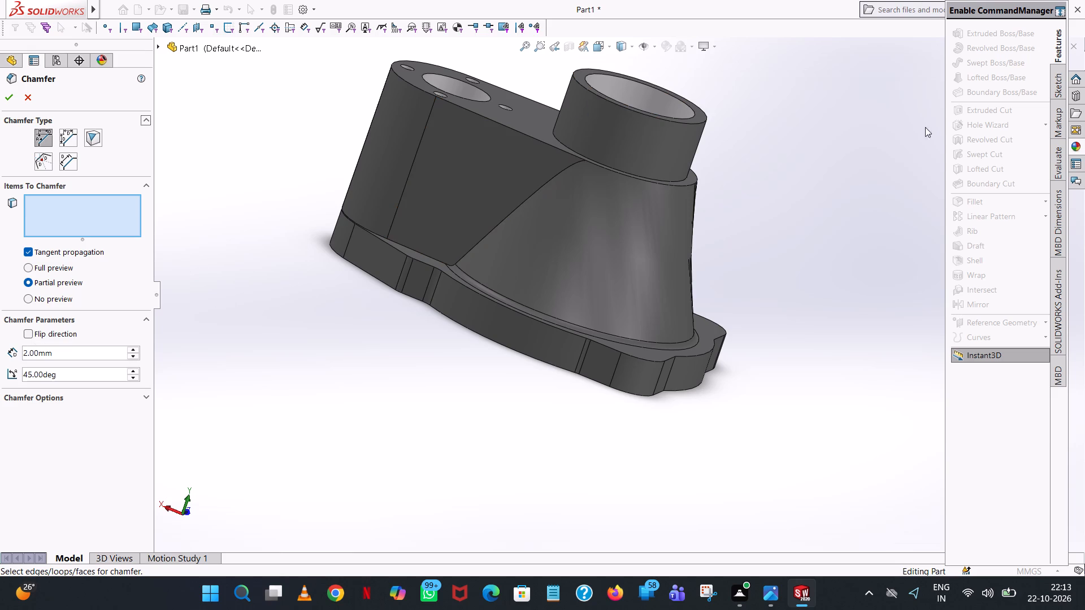
click(694, 124)
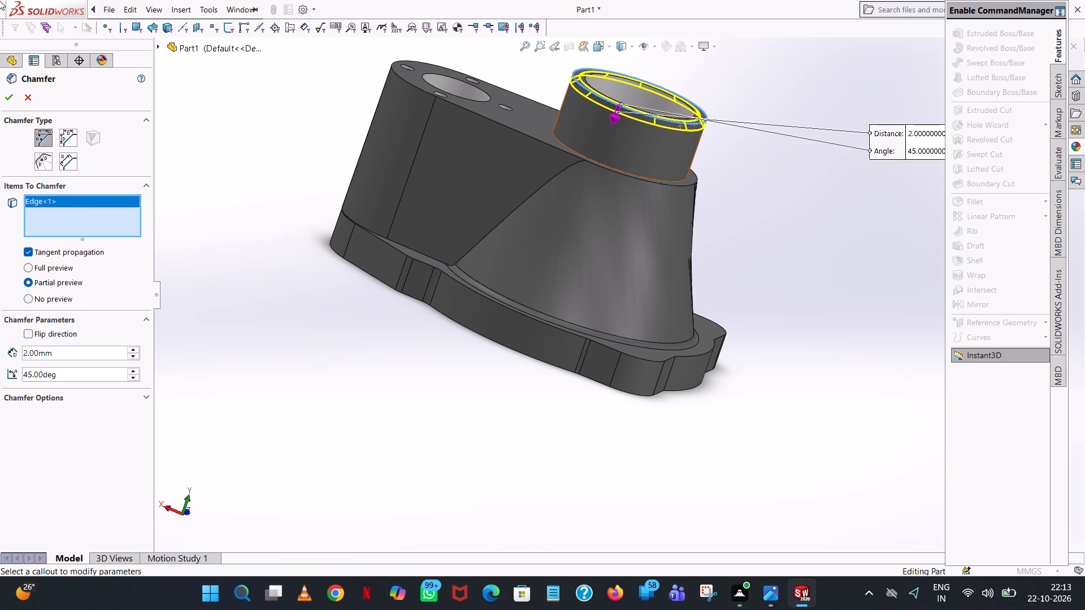
click(8, 98)
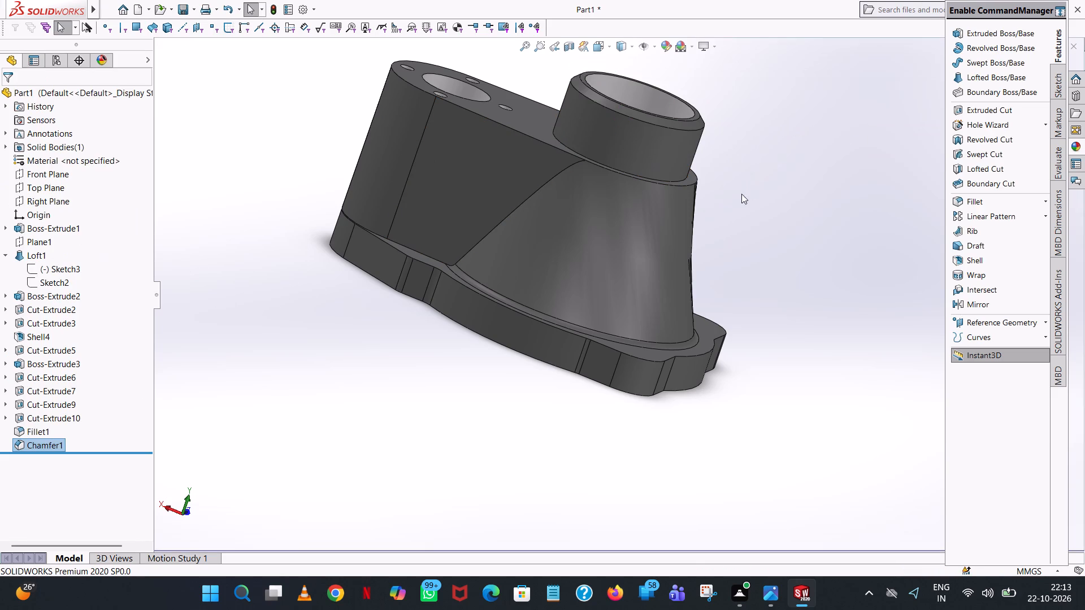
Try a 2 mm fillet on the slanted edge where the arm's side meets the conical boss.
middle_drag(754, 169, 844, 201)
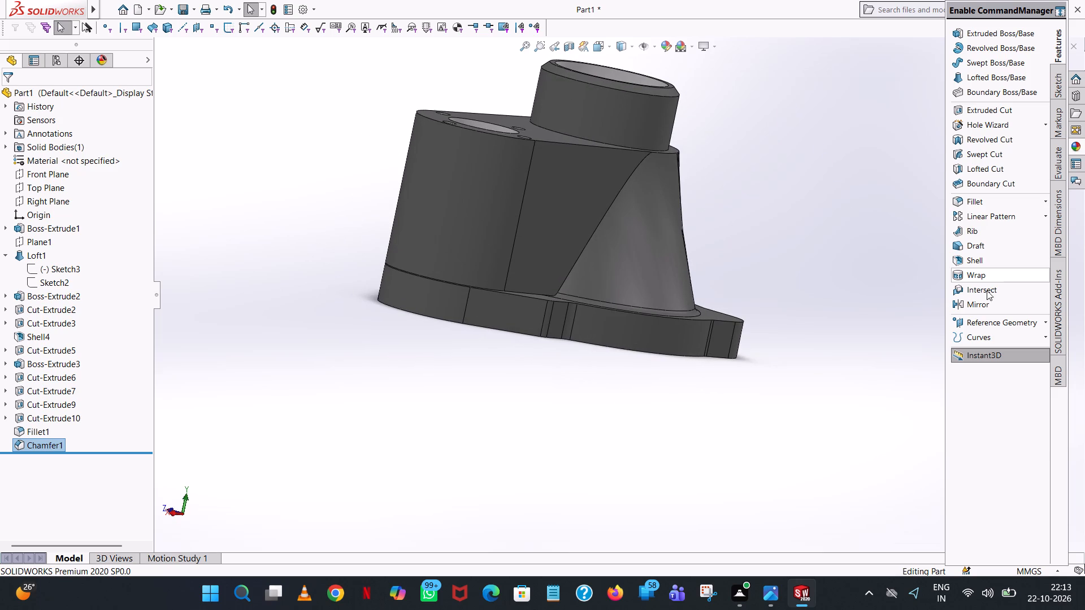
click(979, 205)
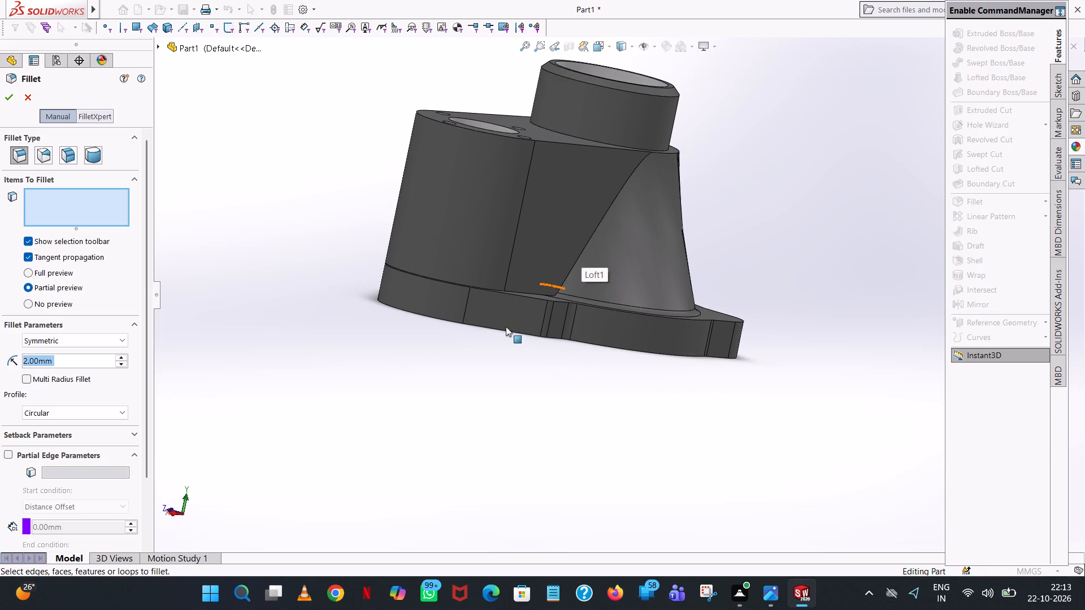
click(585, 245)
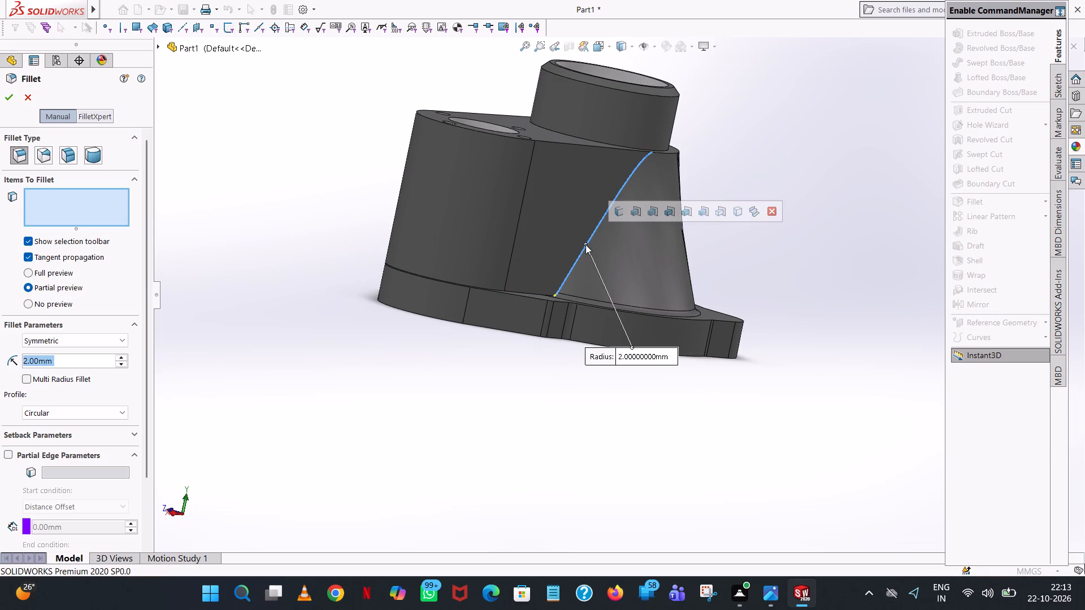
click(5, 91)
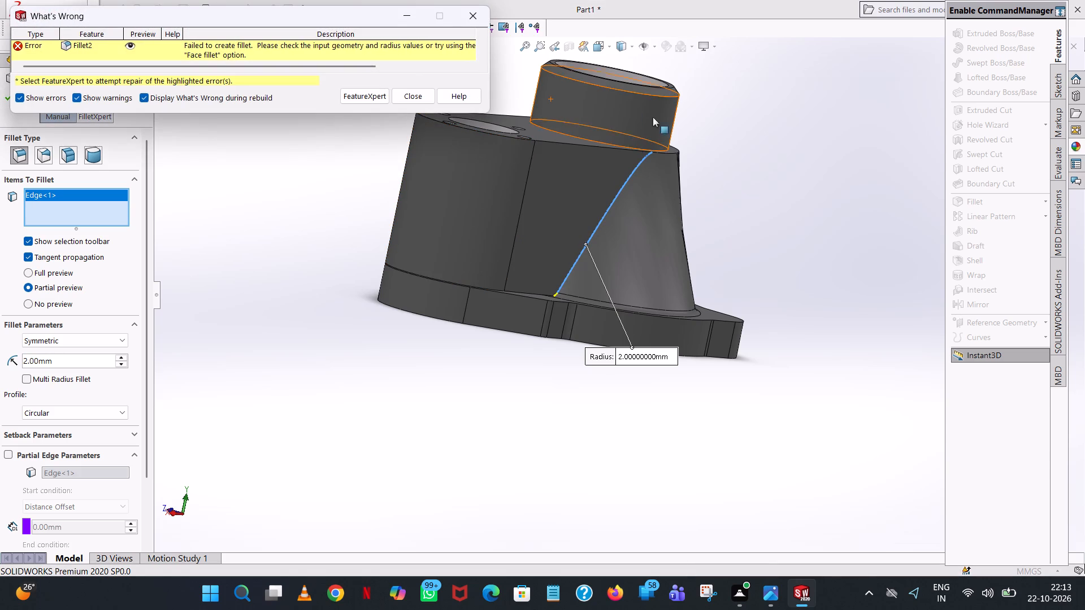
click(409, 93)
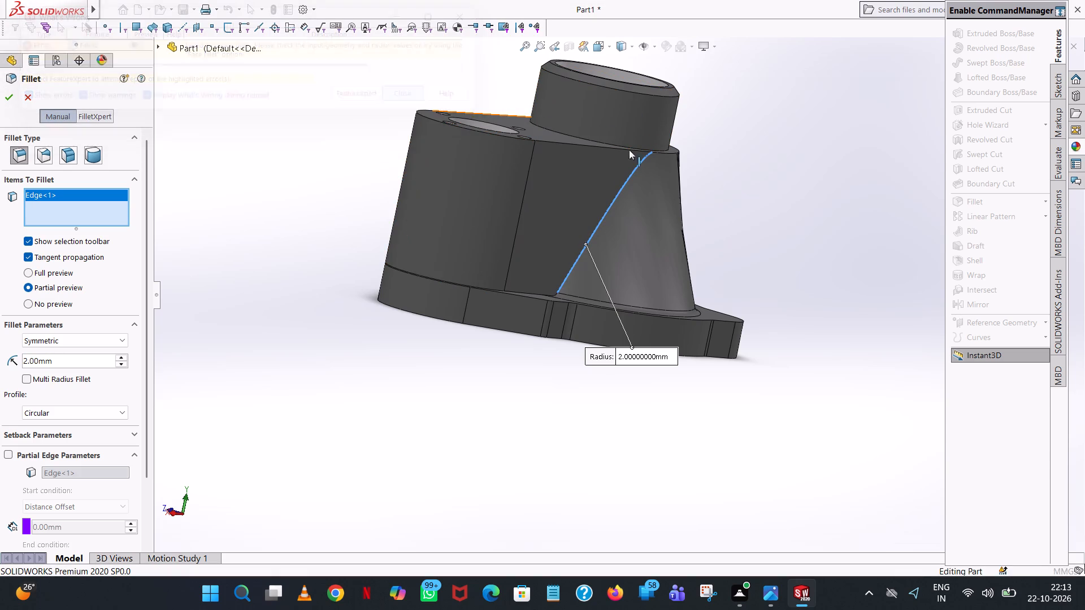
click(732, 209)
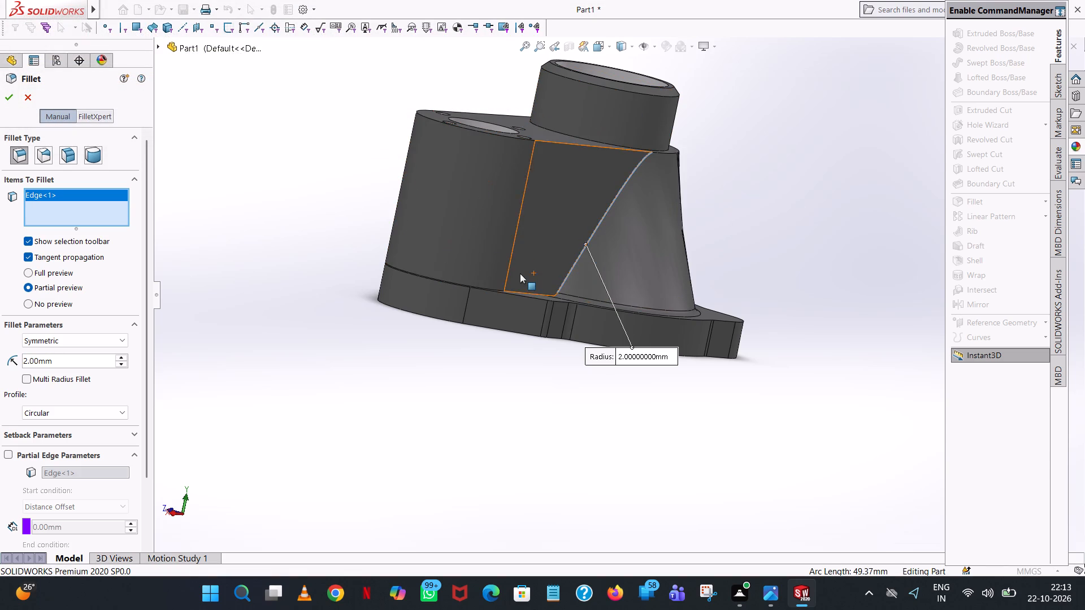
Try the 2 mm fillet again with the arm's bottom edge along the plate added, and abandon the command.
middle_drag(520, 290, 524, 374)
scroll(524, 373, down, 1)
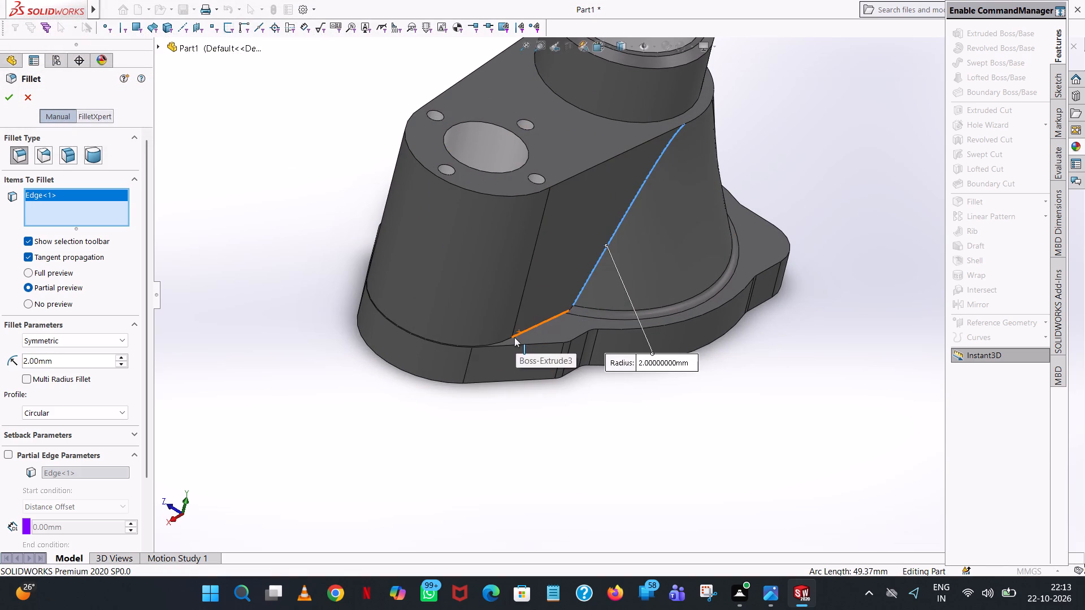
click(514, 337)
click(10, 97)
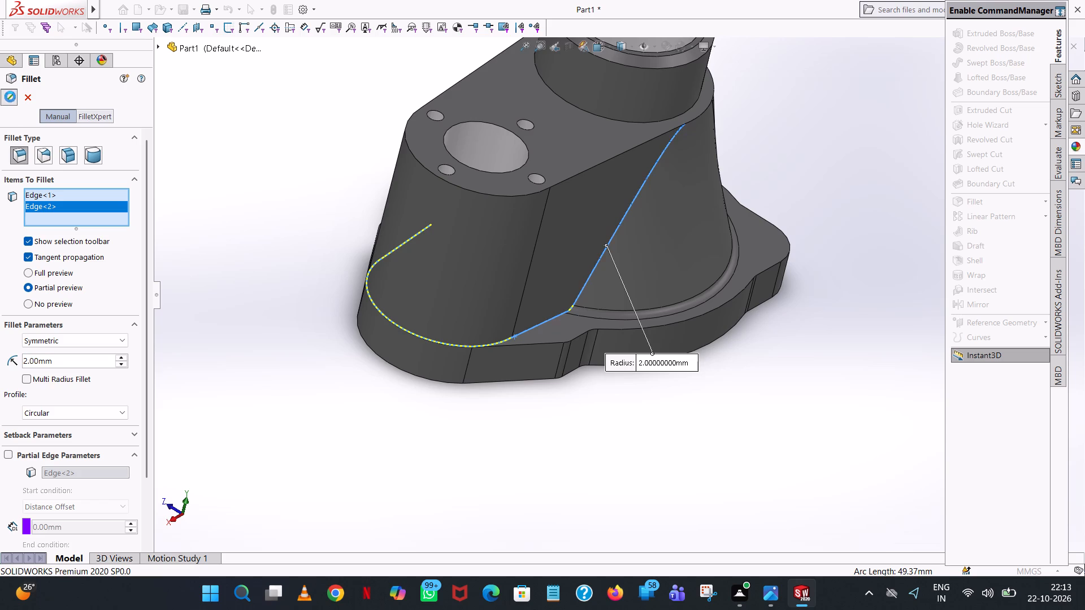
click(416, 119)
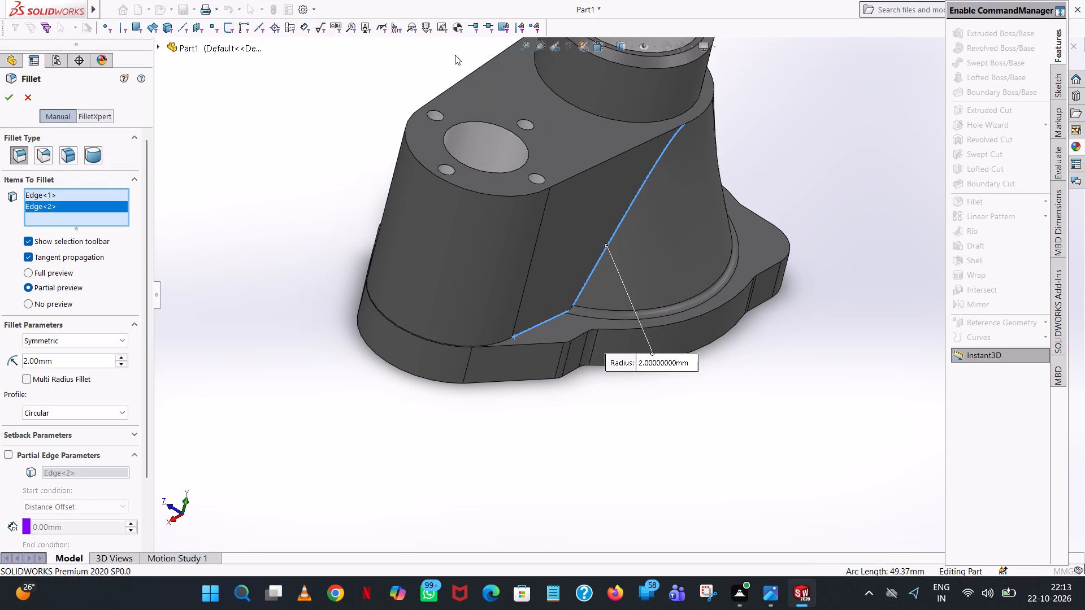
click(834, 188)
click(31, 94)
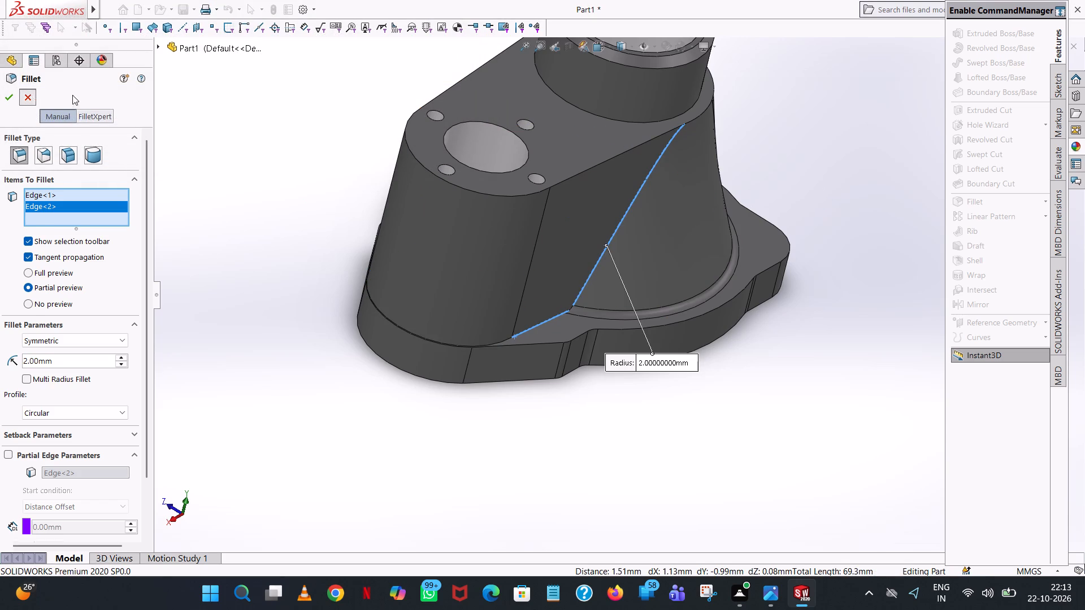
Fillet the top edge of the arm's flat side with a 2 mm radius.
click(974, 204)
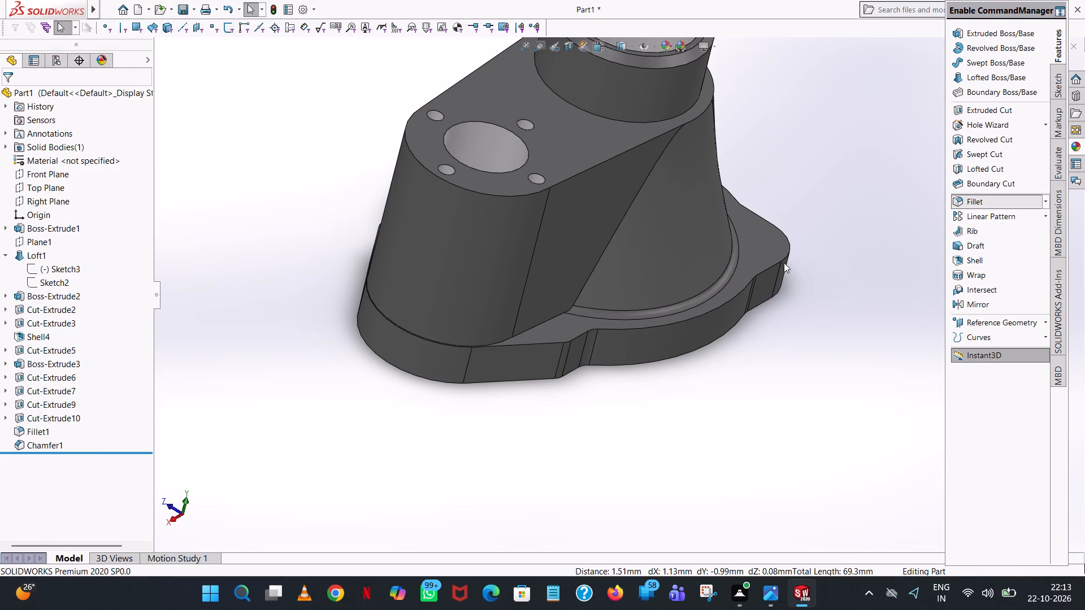
middle_drag(555, 323, 563, 340)
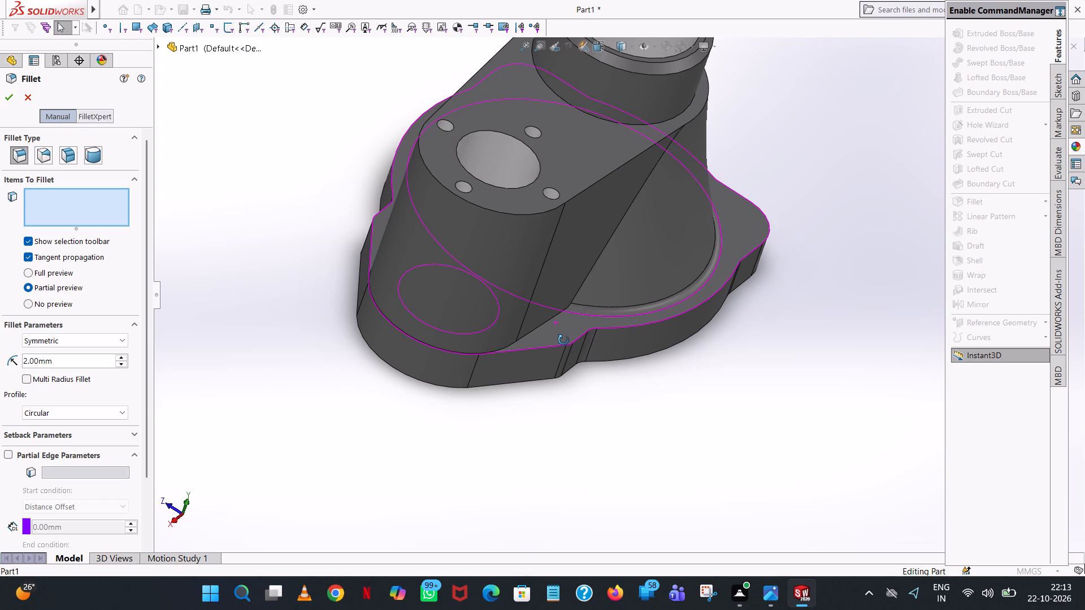
middle_drag(563, 340, 636, 340)
scroll(472, 72, up, 1)
middle_drag(478, 86, 518, 230)
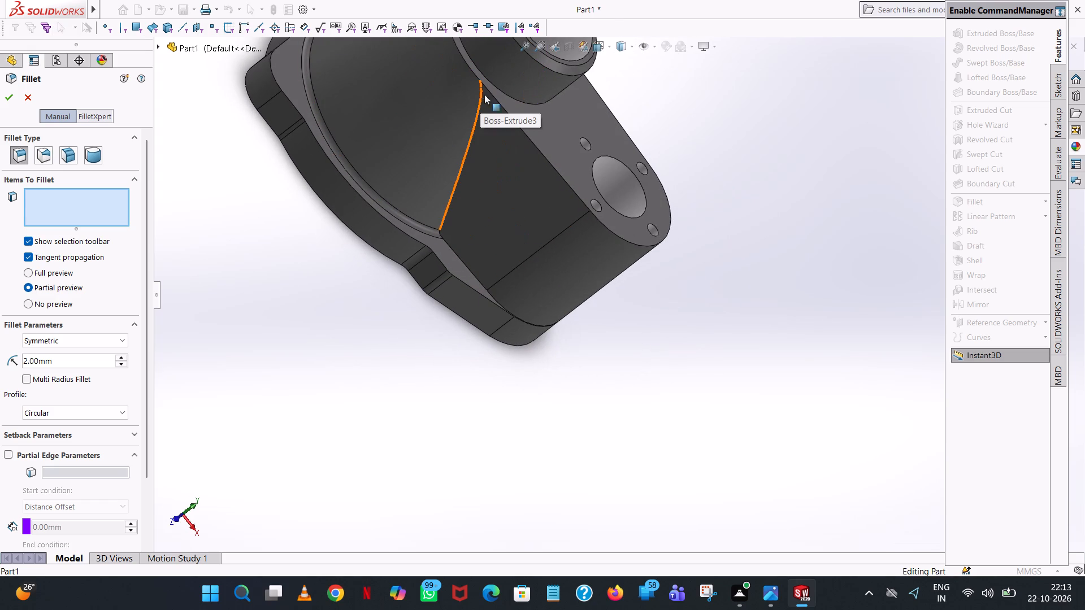
click(490, 93)
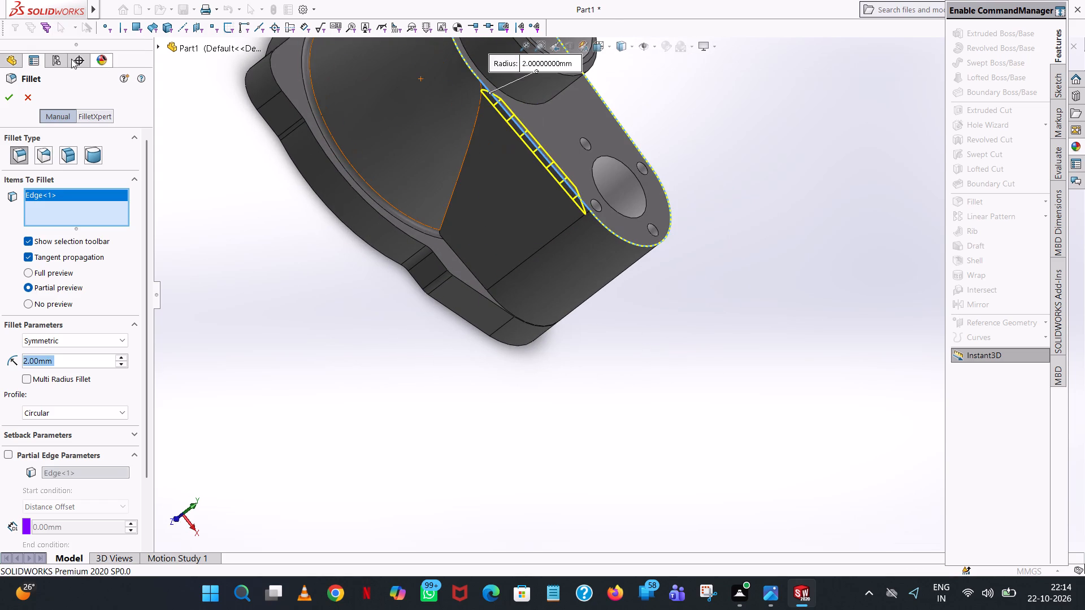
click(11, 95)
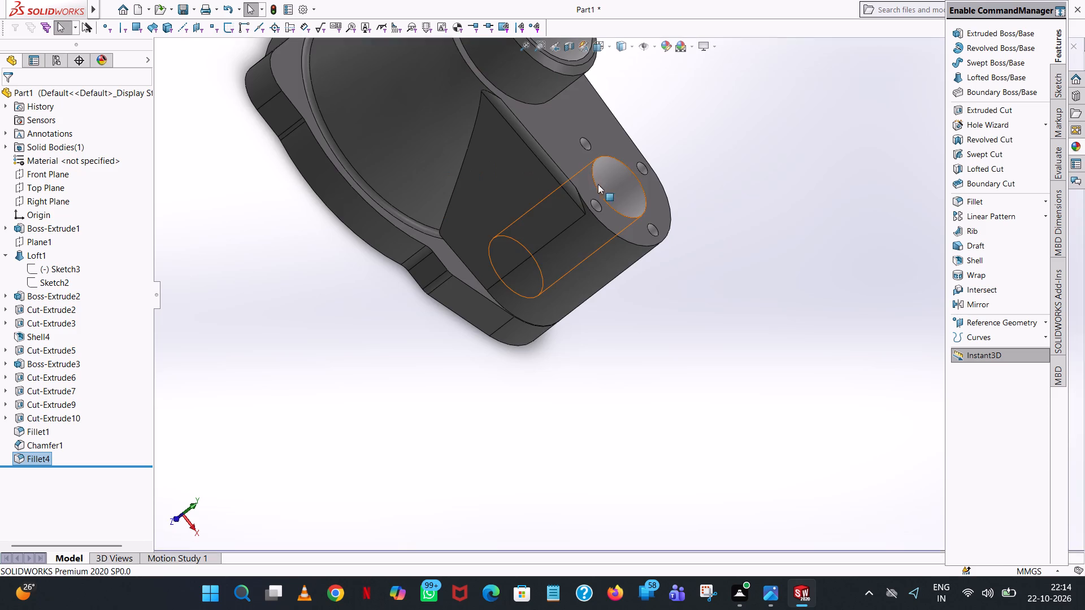
Fillet the upright edge where the arm's flat side meets its rounded end with a 2 mm radius.
middle_drag(596, 182, 581, 118)
click(991, 199)
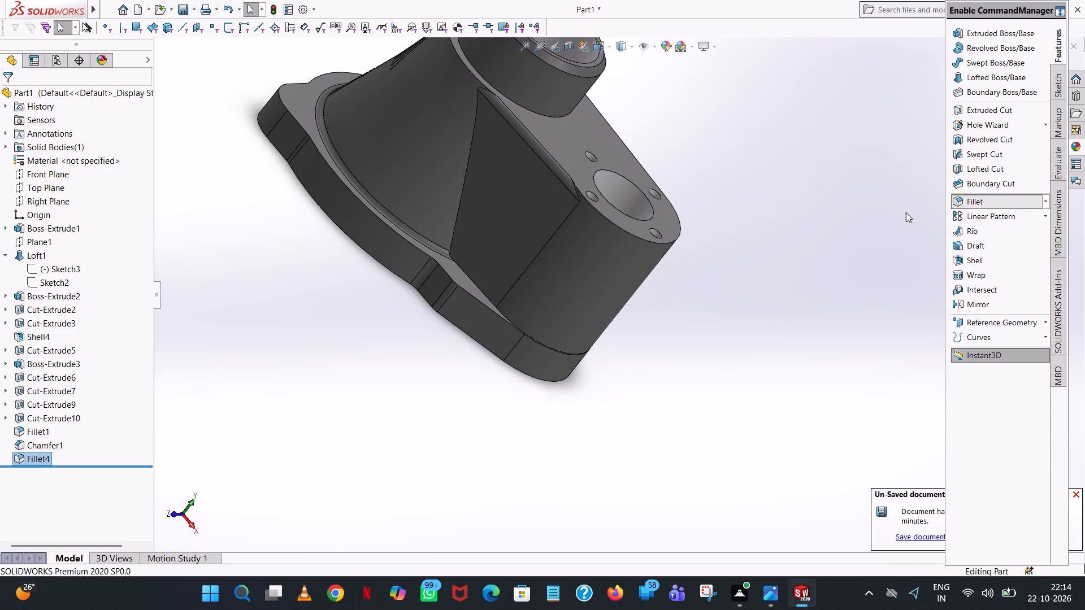
click(543, 249)
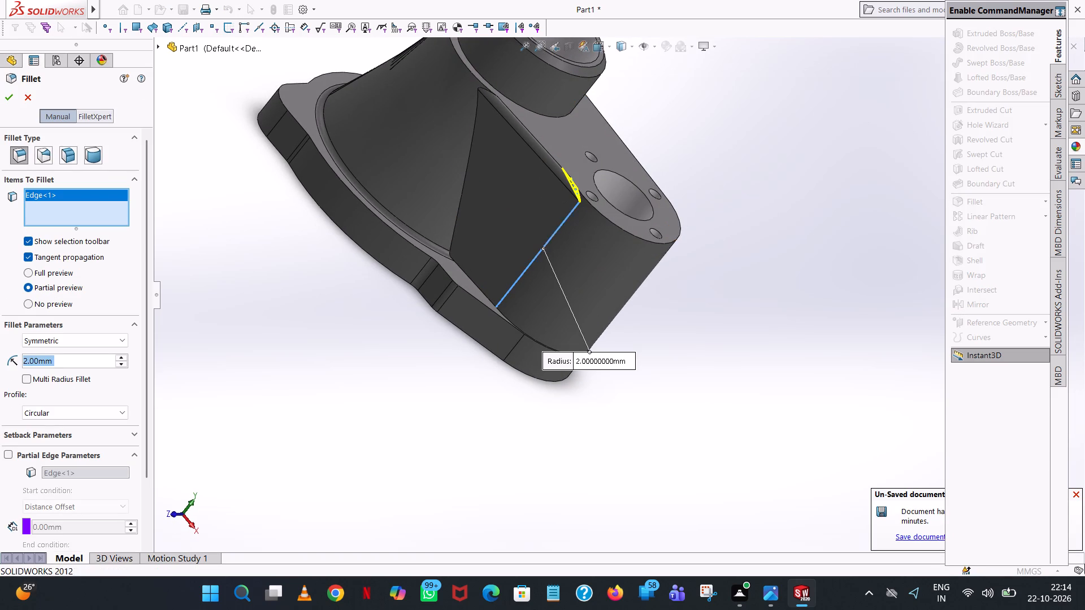
click(8, 101)
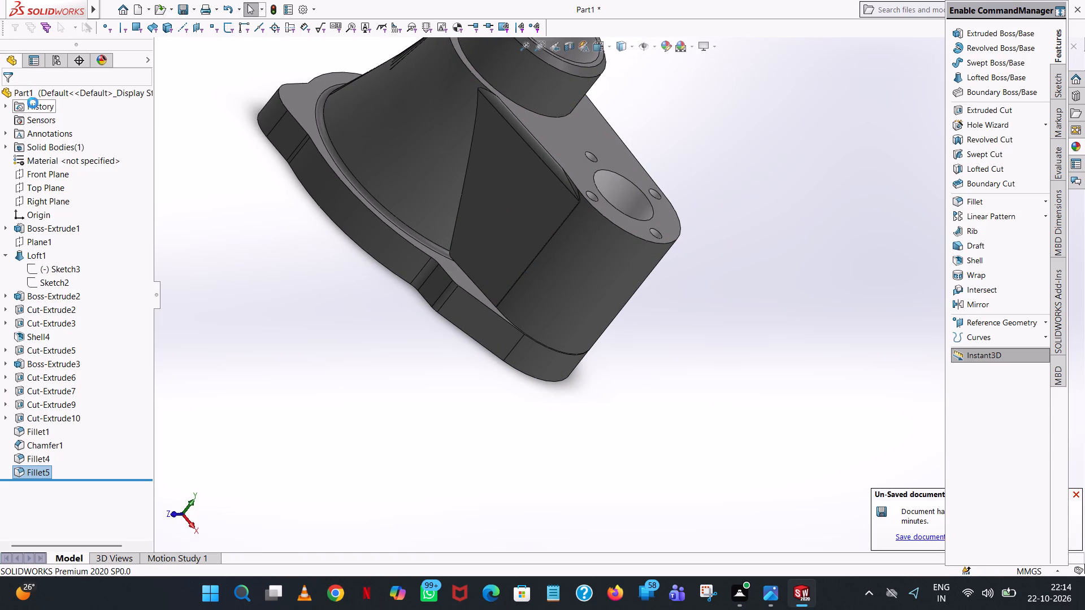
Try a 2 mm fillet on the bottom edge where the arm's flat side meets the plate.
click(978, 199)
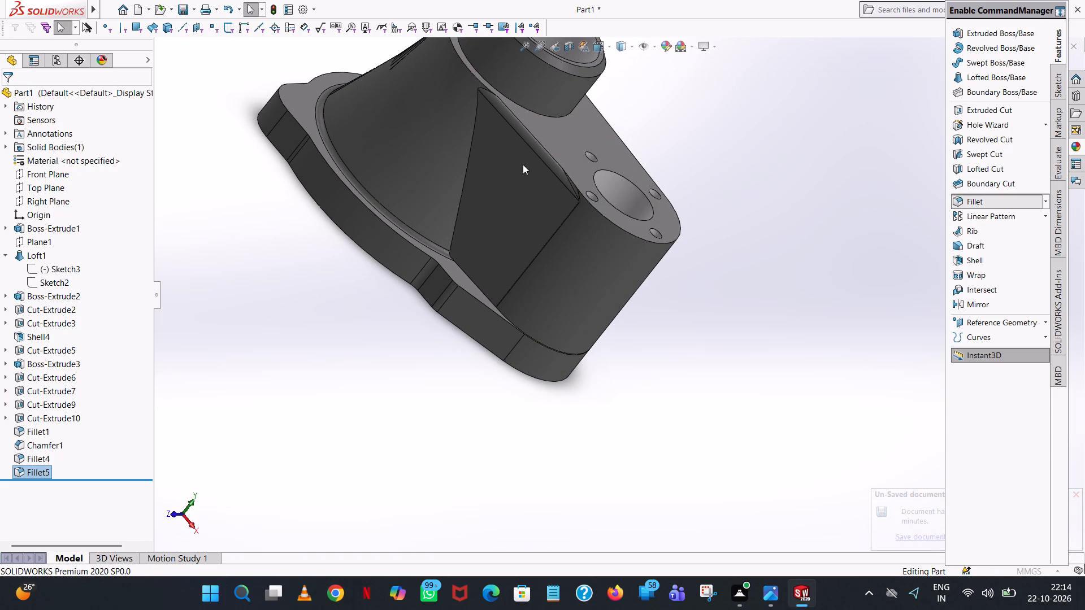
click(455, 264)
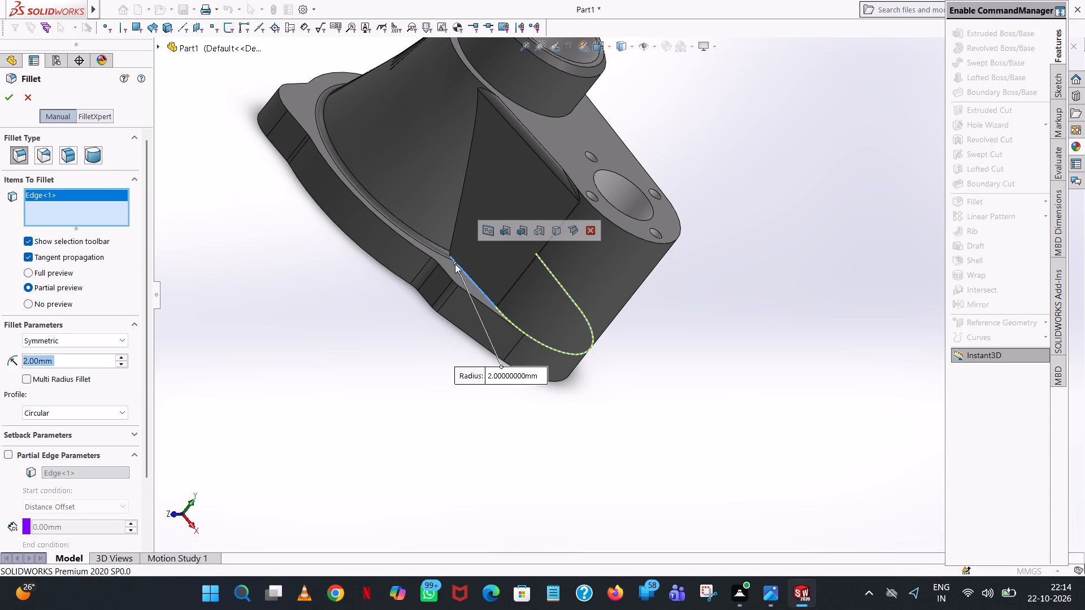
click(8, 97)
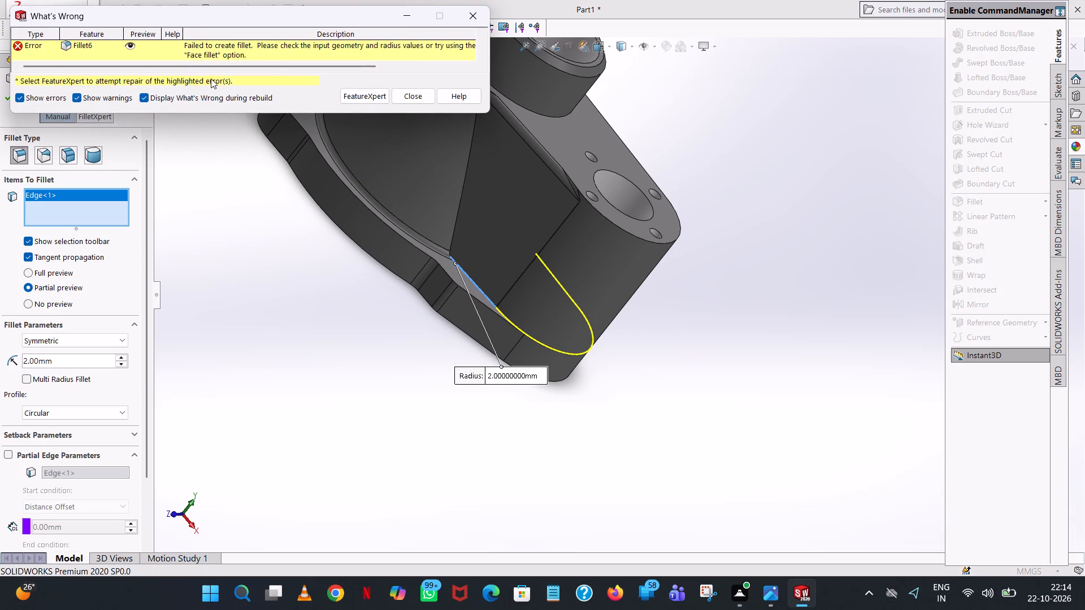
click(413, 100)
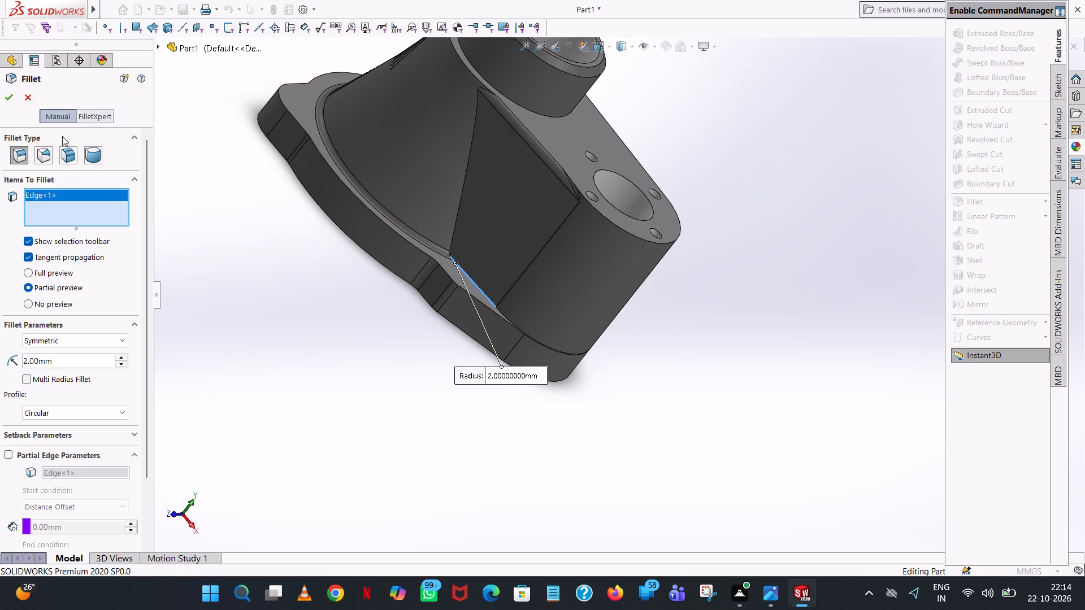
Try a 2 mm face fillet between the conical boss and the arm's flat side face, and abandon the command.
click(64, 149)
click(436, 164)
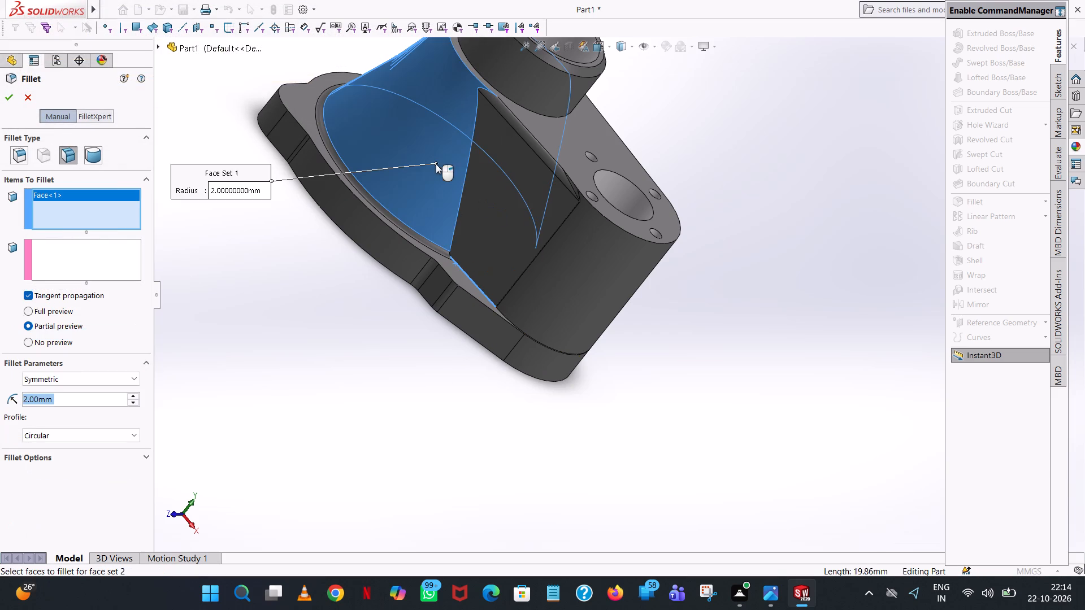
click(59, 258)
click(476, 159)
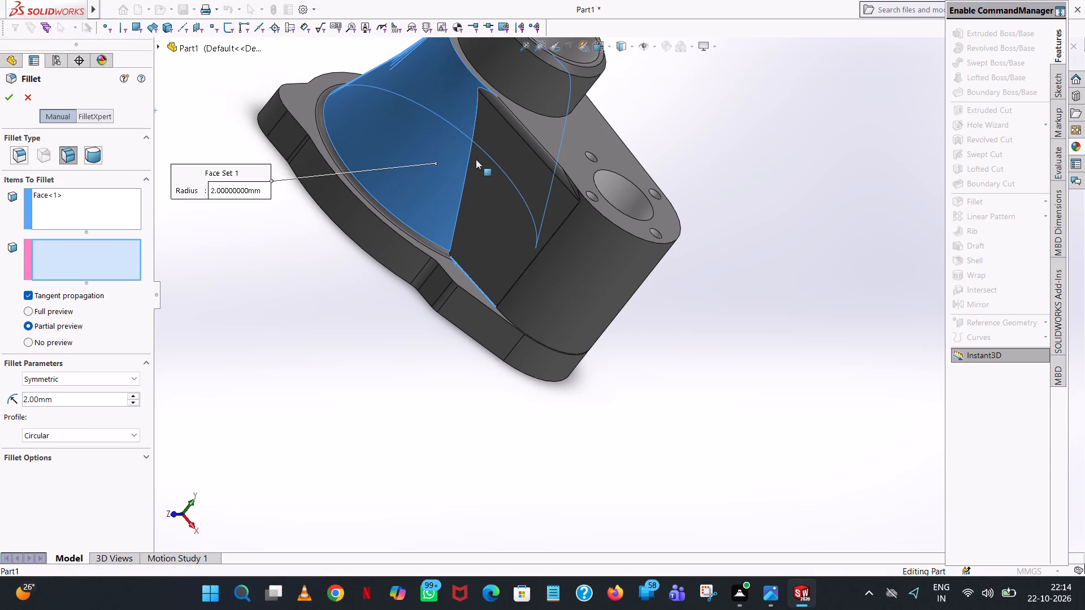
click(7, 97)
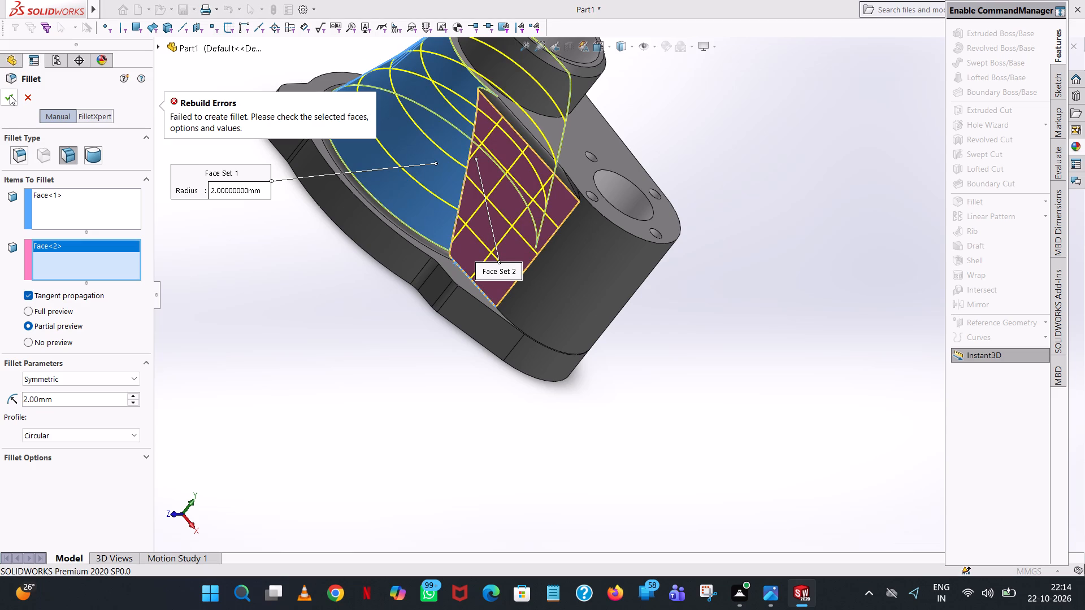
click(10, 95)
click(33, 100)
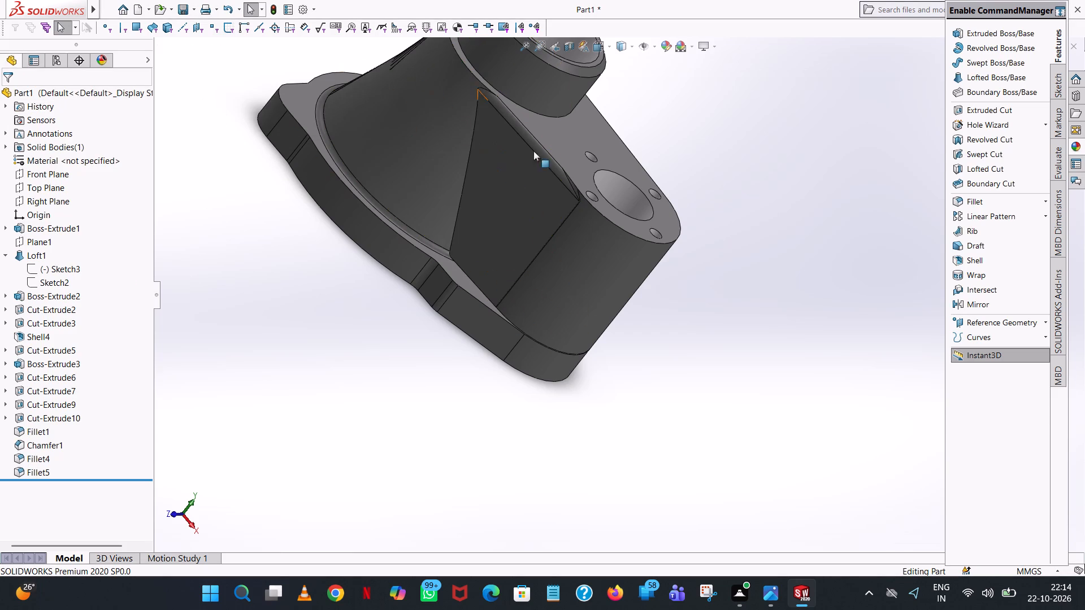
Fillet the plate's upper outer edge at the corner lobe opposite the arm with a 2 mm constant-size radius.
scroll(782, 246, up, 1)
middle_drag(782, 246, 679, 186)
scroll(770, 220, up, 1)
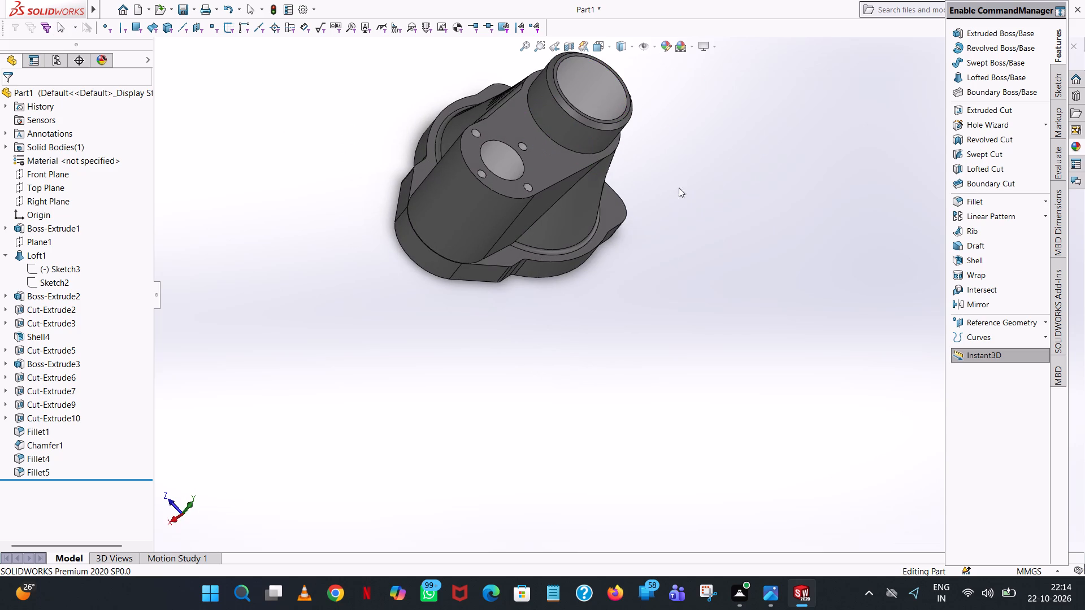
click(980, 197)
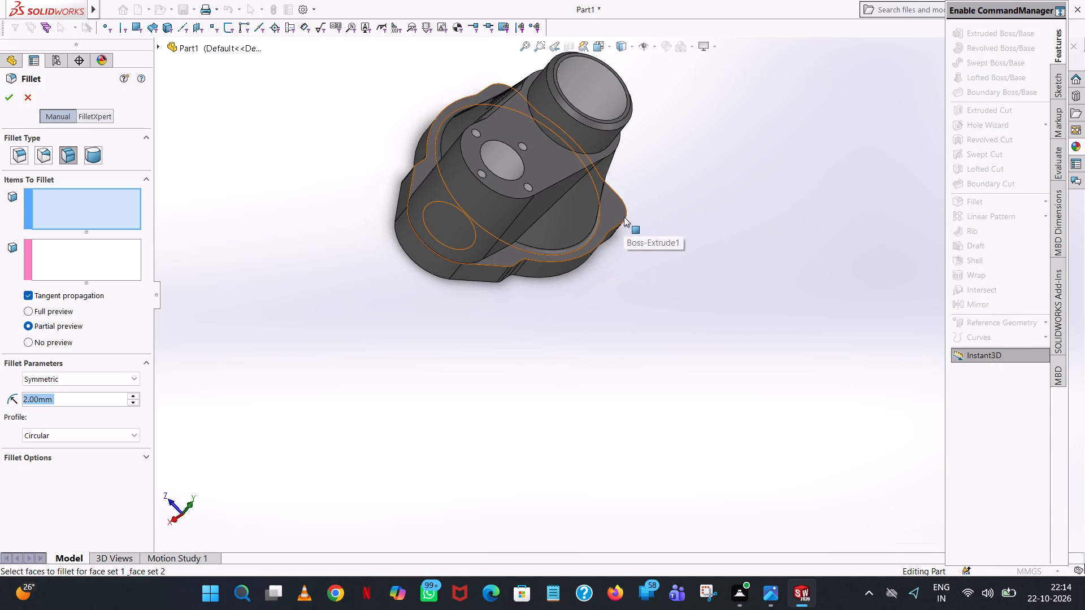
scroll(643, 184, up, 1)
middle_drag(643, 184, 577, 170)
click(13, 156)
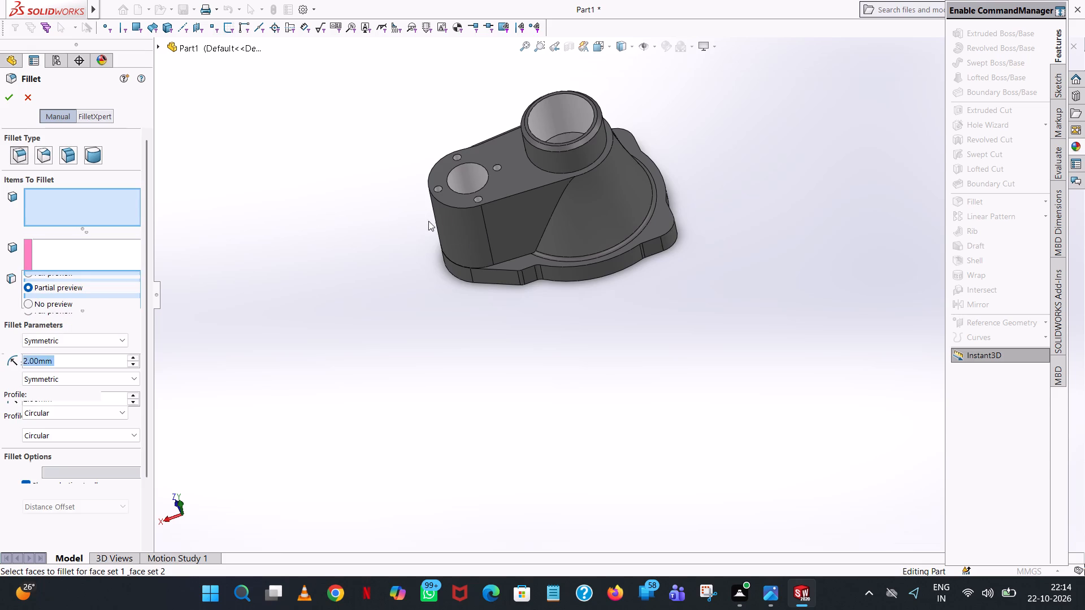
click(662, 234)
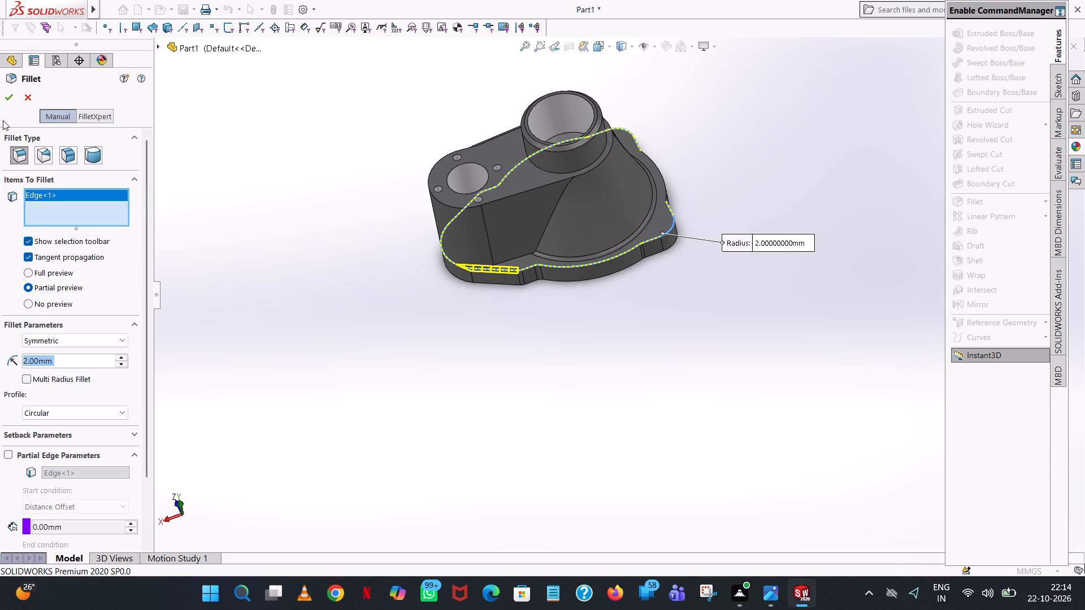
click(6, 94)
Fillet the plate's upper outer edge along its other long curved side with a 2 mm radius.
middle_drag(454, 266, 481, 187)
scroll(454, 266, up, 1)
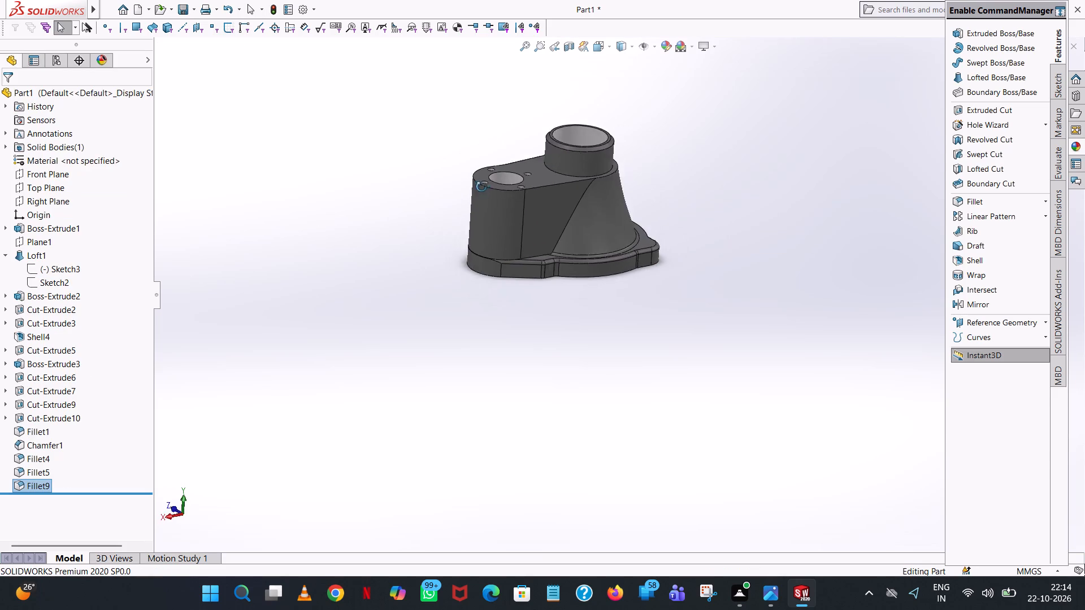
middle_drag(481, 187, 625, 412)
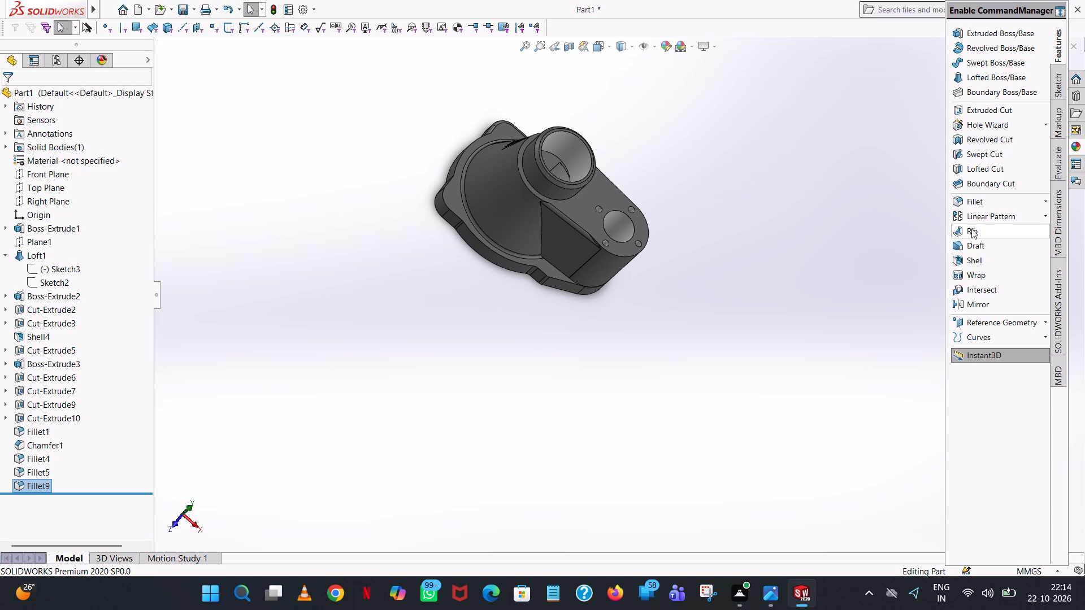
click(980, 201)
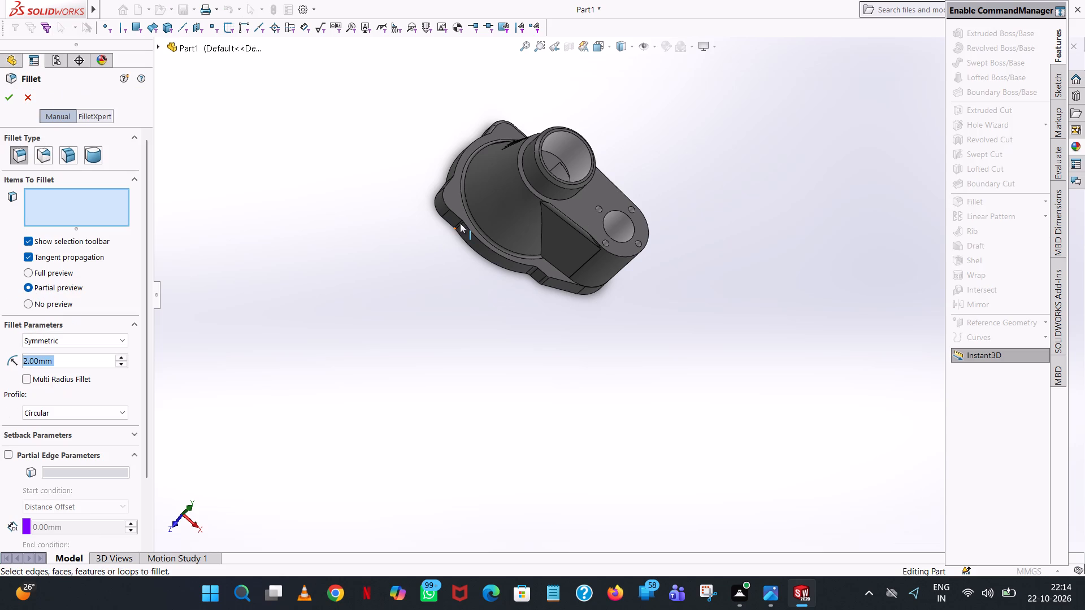
click(475, 236)
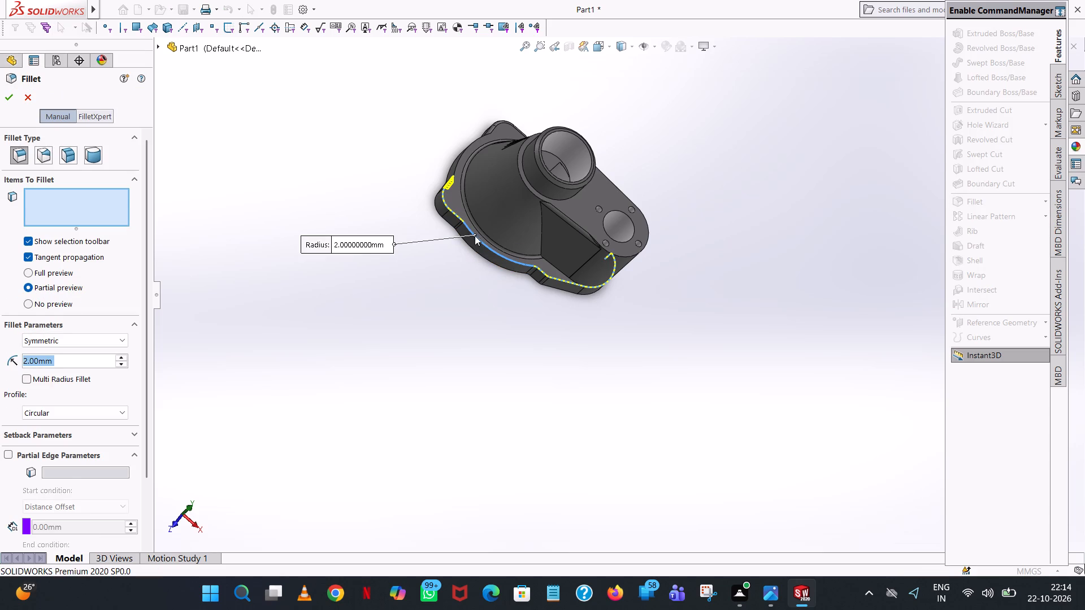
click(0, 94)
click(16, 95)
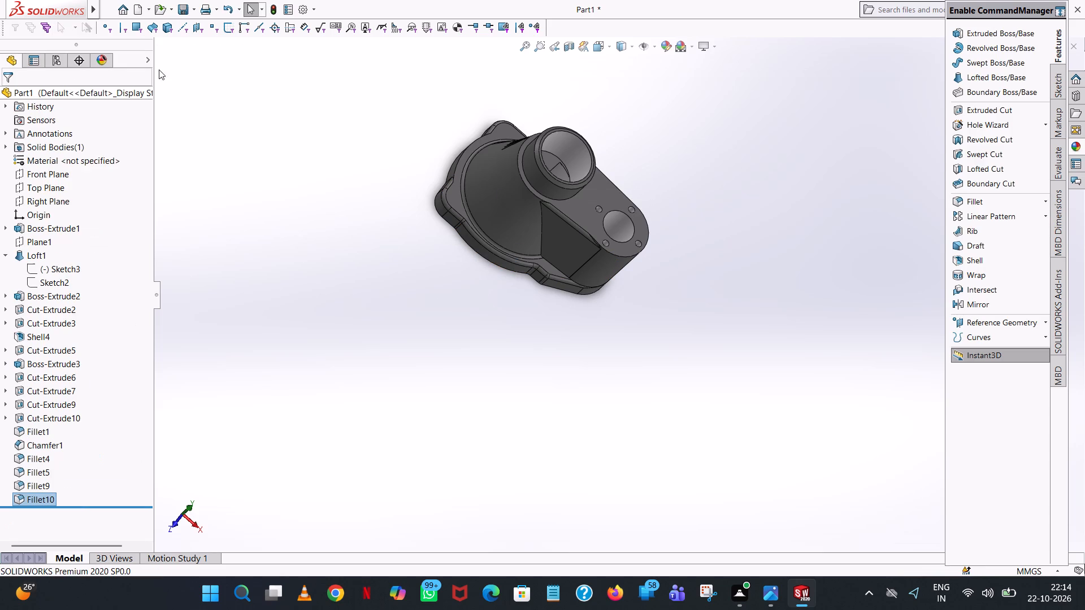
Fillet the plate's curved upper edge between the two corner lobes opposite the arm with a 2 mm radius.
scroll(591, 219, up, 1)
middle_drag(591, 219, 547, 195)
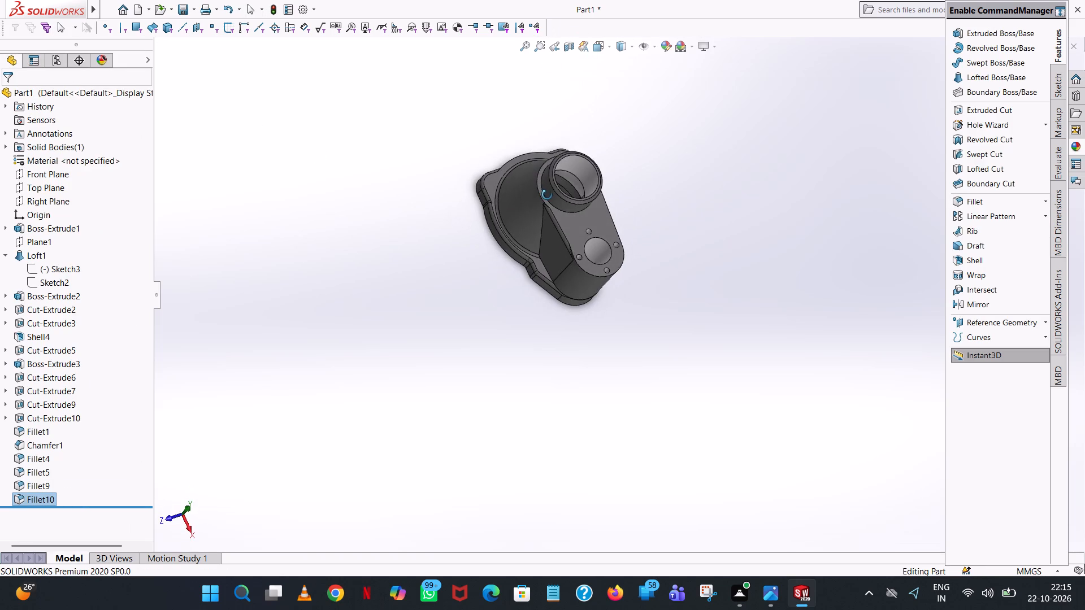
middle_drag(547, 195, 545, 221)
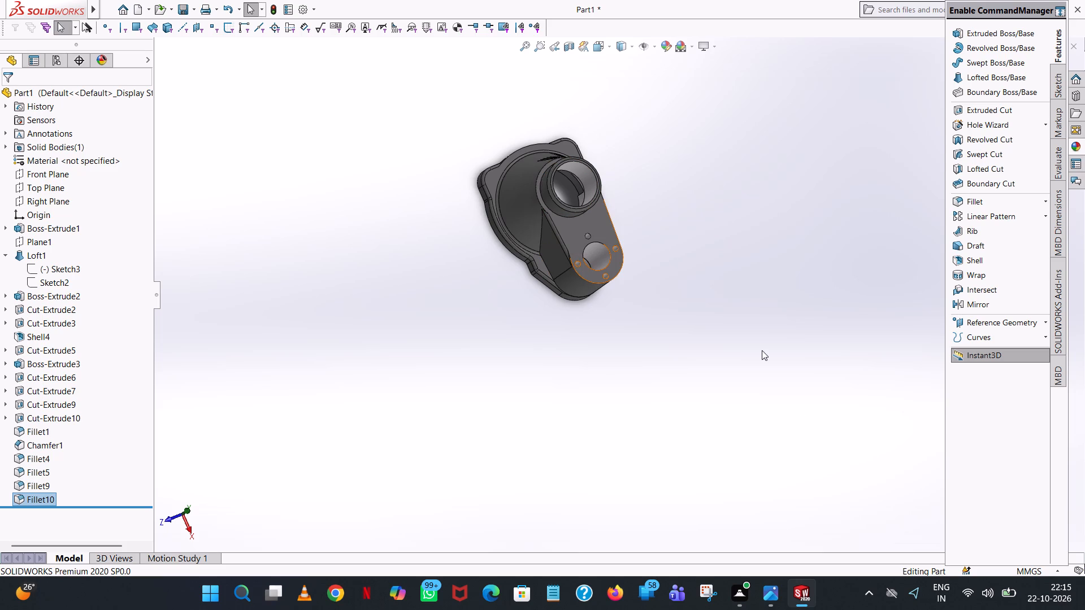
click(965, 201)
middle_drag(501, 336, 575, 213)
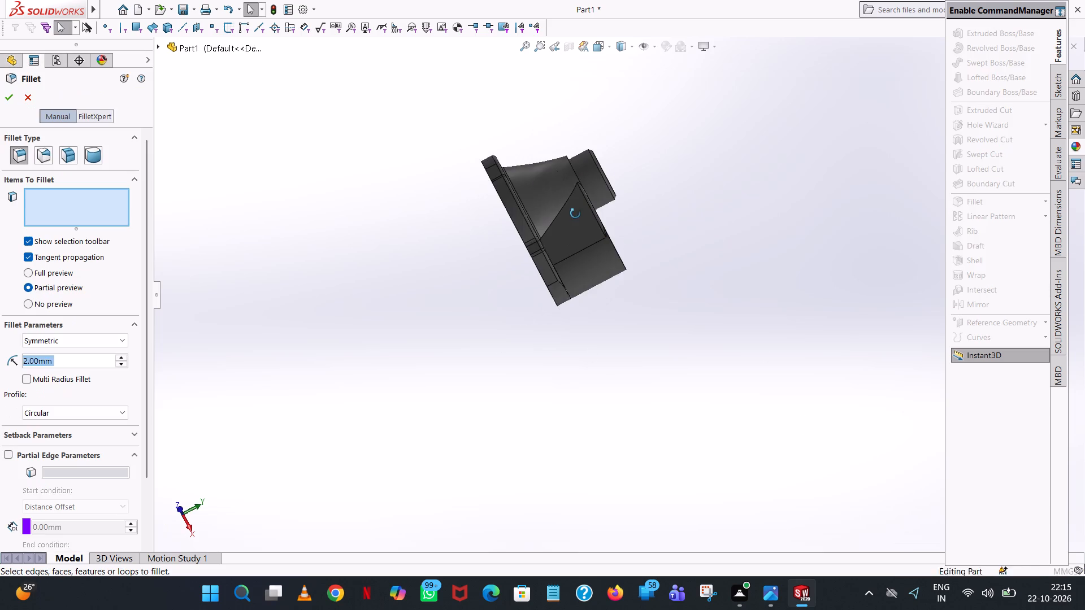
middle_drag(575, 213, 579, 216)
scroll(572, 320, down, 5)
middle_drag(572, 320, 468, 271)
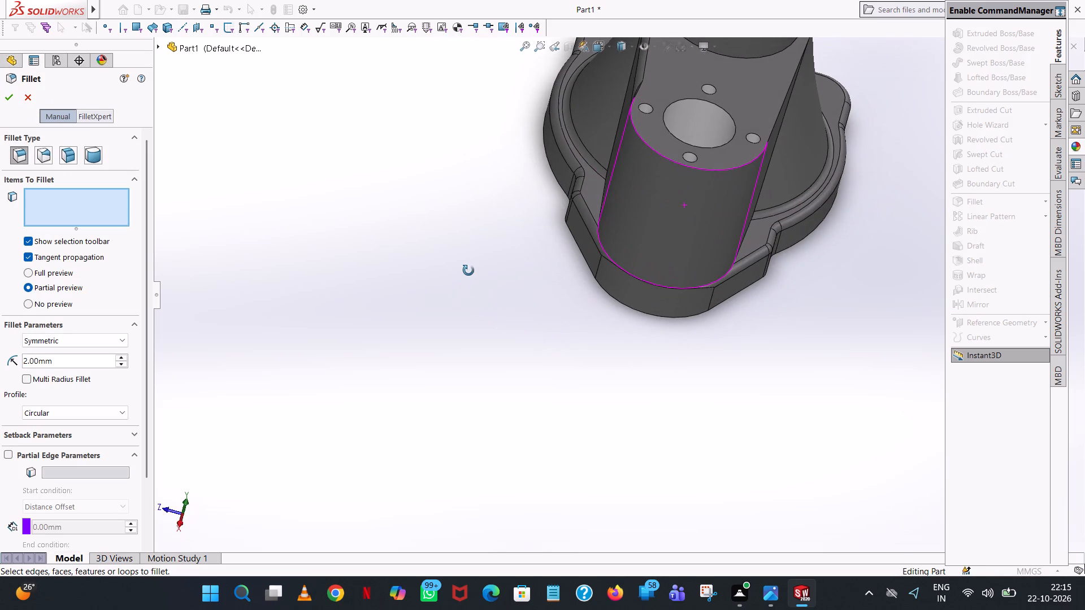
middle_drag(468, 271, 717, 384)
scroll(717, 384, up, 1)
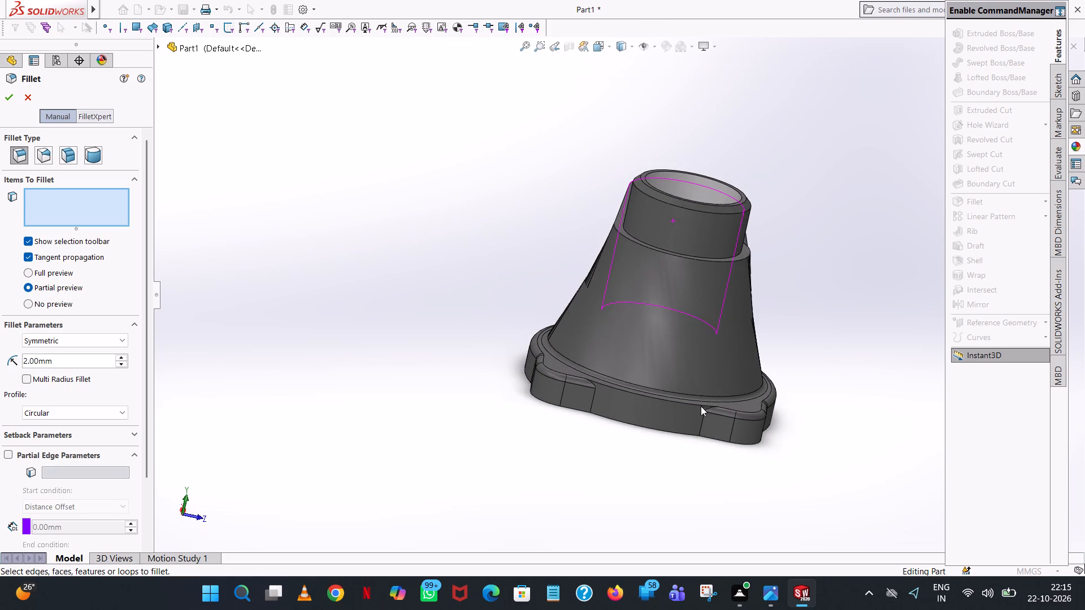
middle_drag(698, 412, 667, 531)
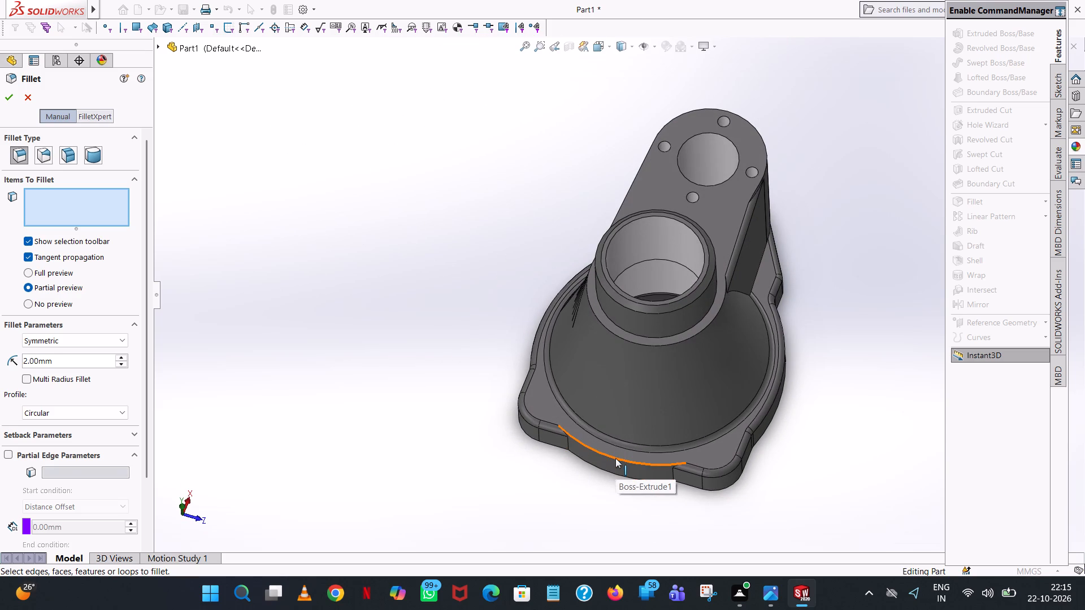
click(615, 458)
click(7, 90)
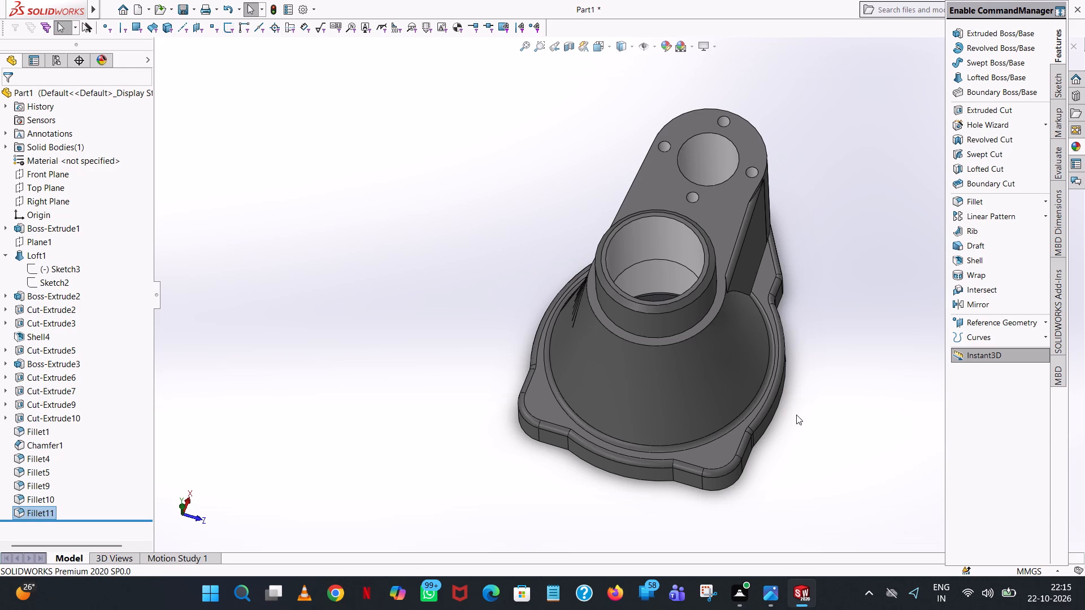
Start an extruded-cut sketch on the plate's upper face and draw a 2 mm radius circle concentric with the corner lobe at (-28, 28).
click(987, 115)
click(726, 452)
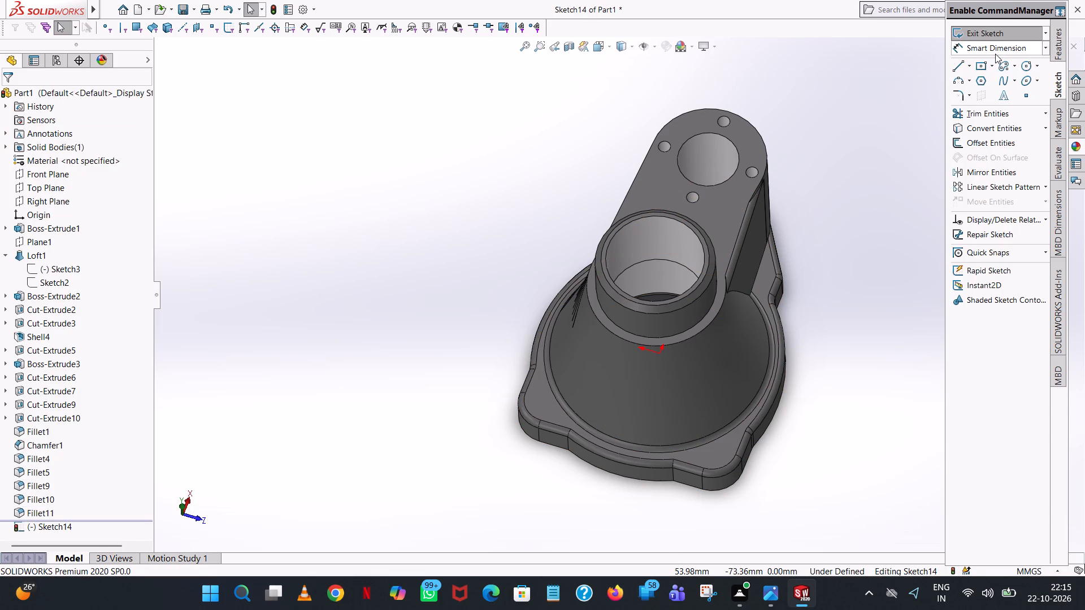
click(608, 47)
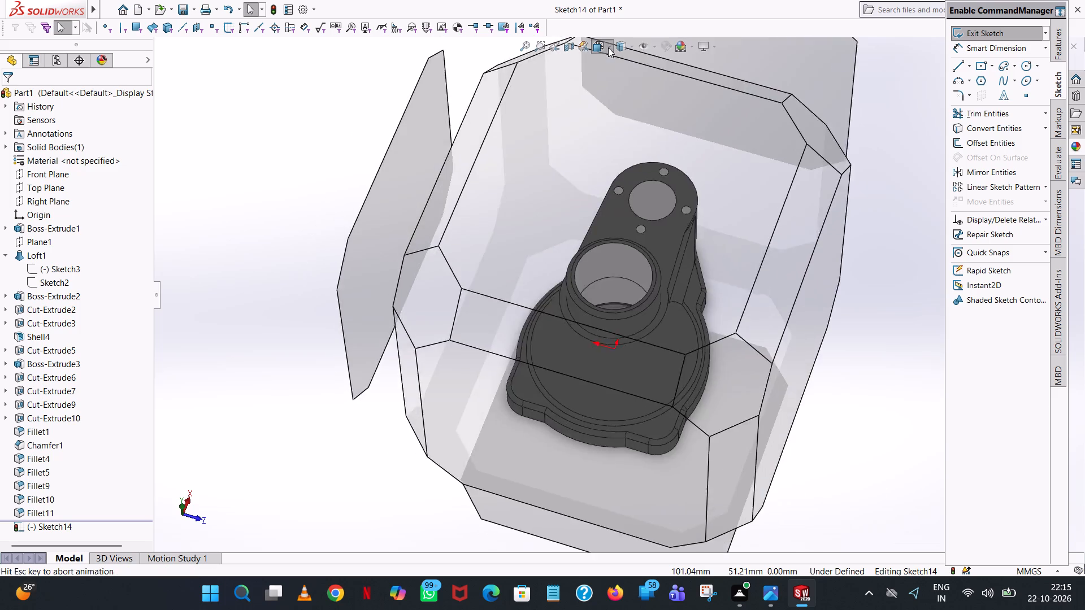
click(661, 103)
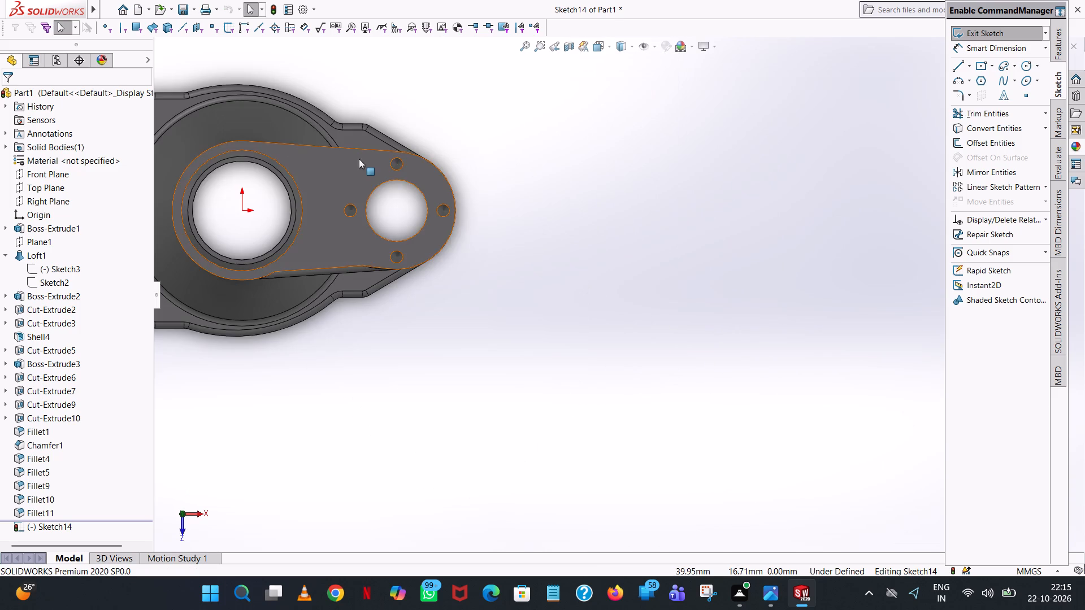
scroll(359, 159, up, 2)
scroll(399, 189, down, 2)
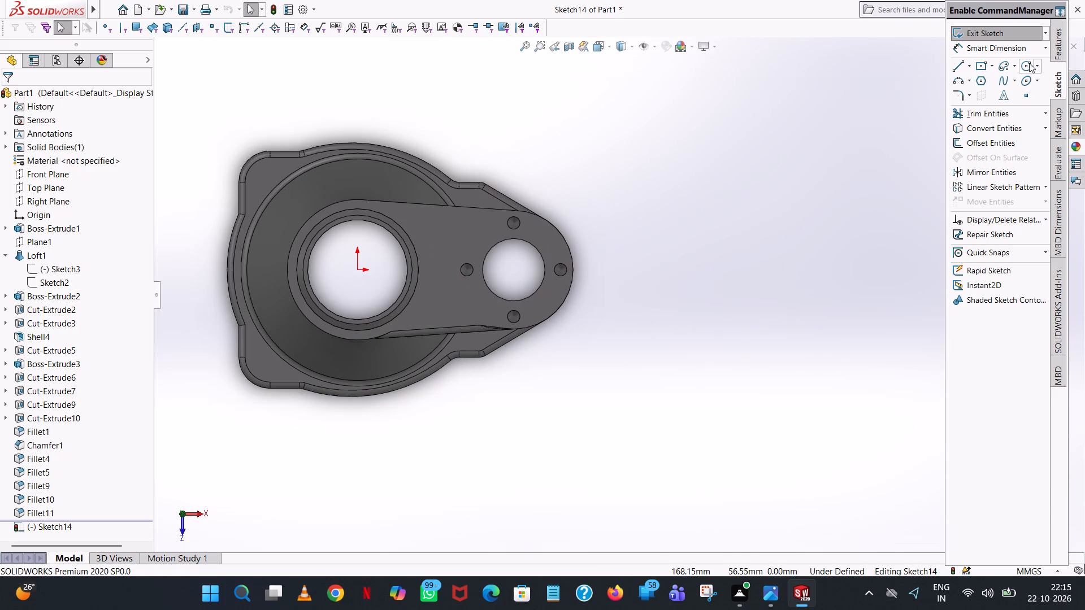
click(1026, 63)
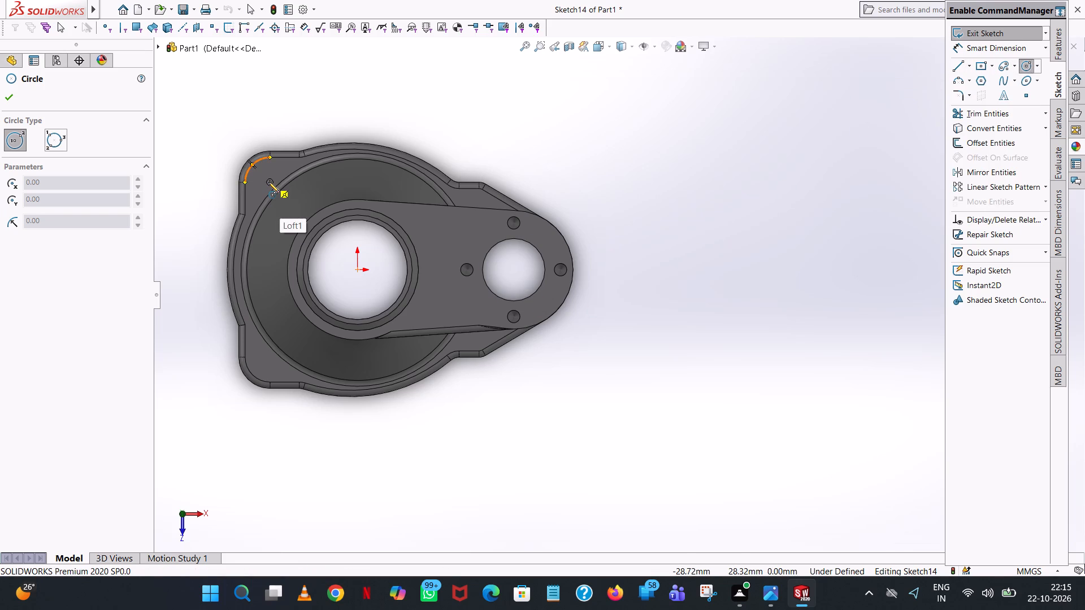
click(268, 182)
scroll(271, 174, down, 3)
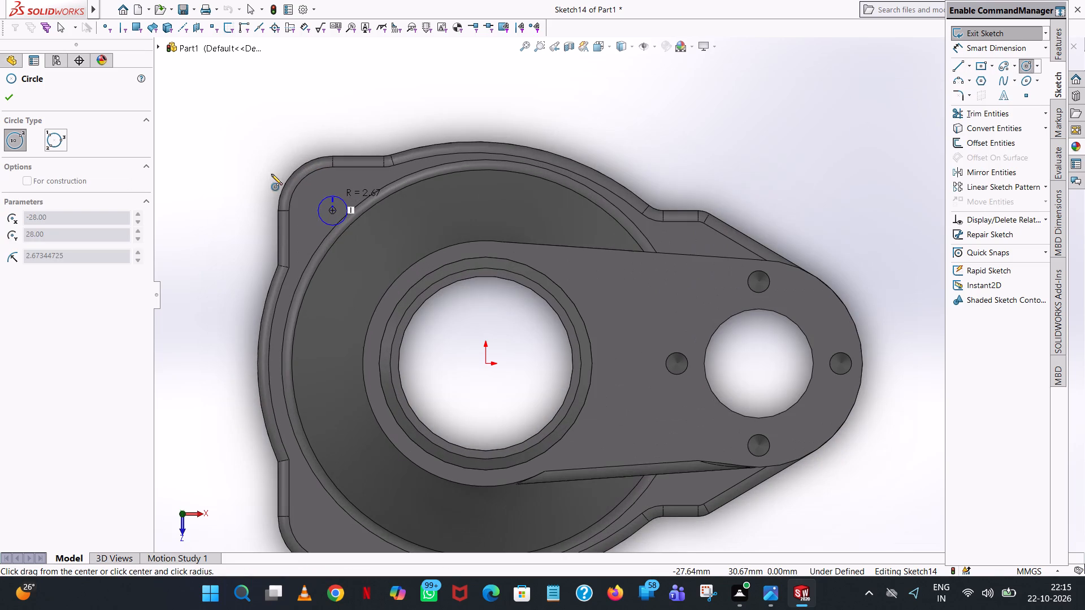
scroll(350, 210, down, 3)
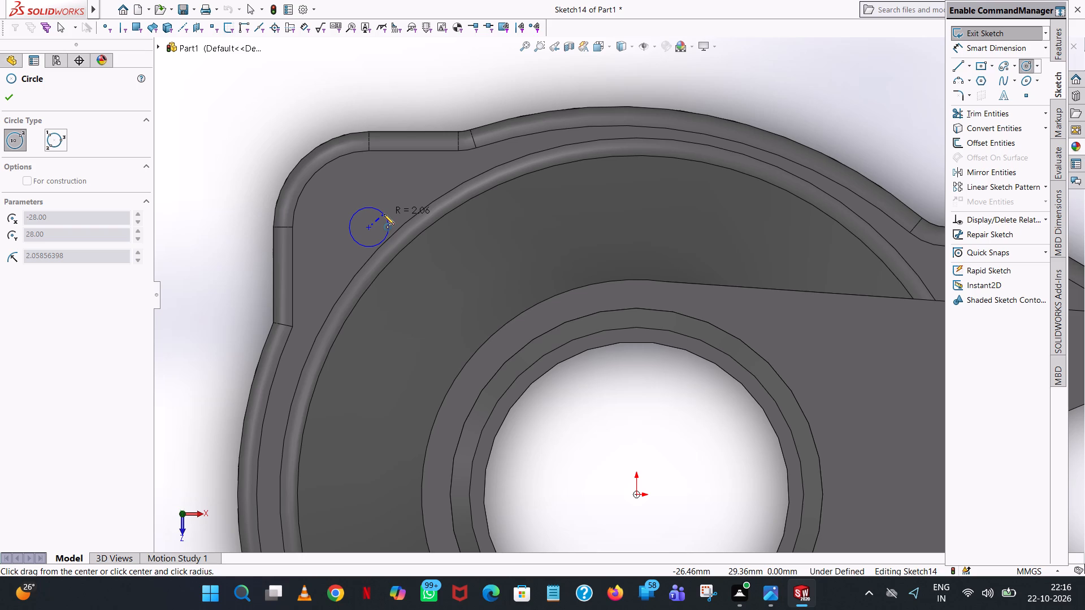
click(384, 214)
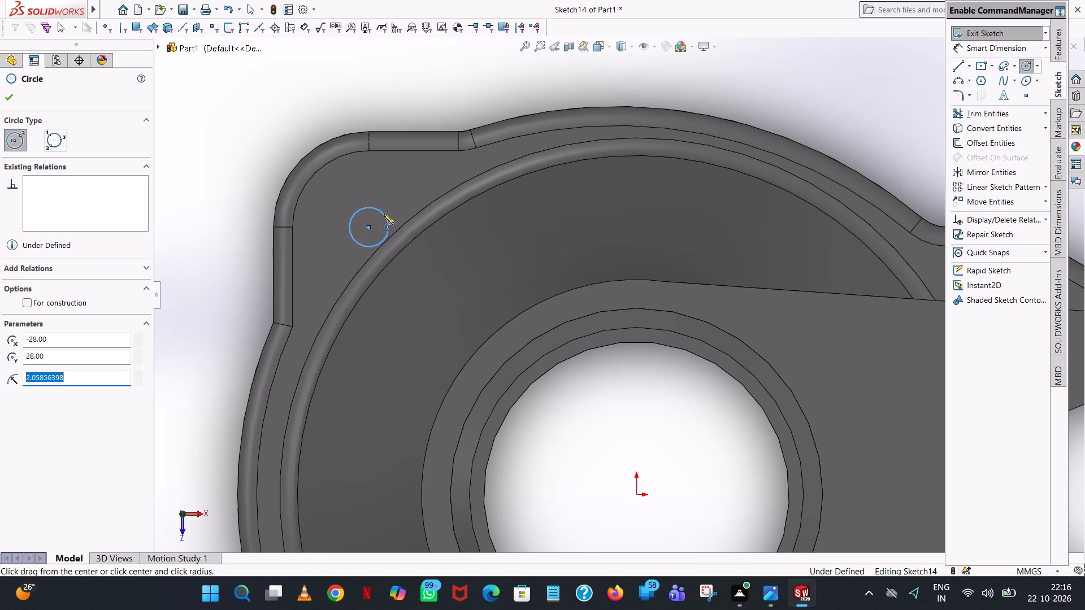
key(2)
key(Return)
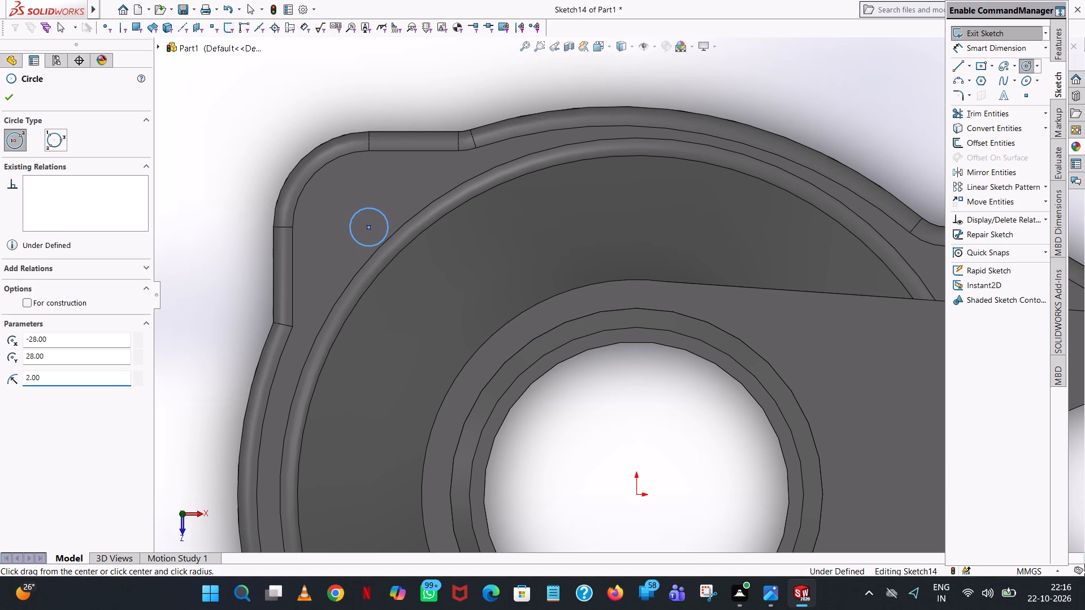
Sketch a 2 mm radius circle concentric with the rounded corner of the other lobe opposite the arm, at (-28, -28).
scroll(383, 269, down, 6)
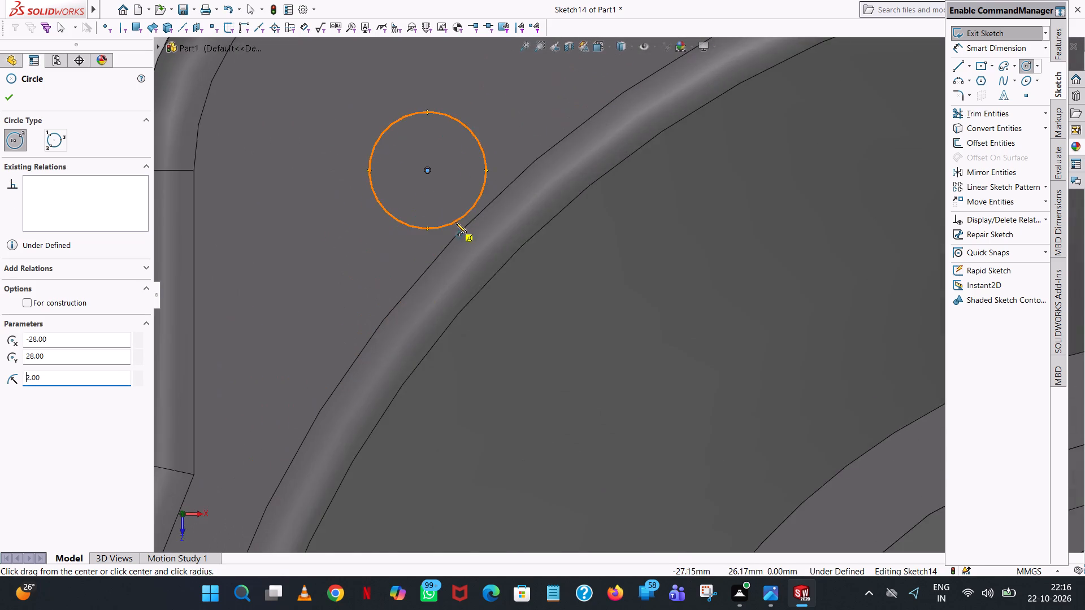
scroll(459, 220, down, 4)
scroll(460, 220, up, 20)
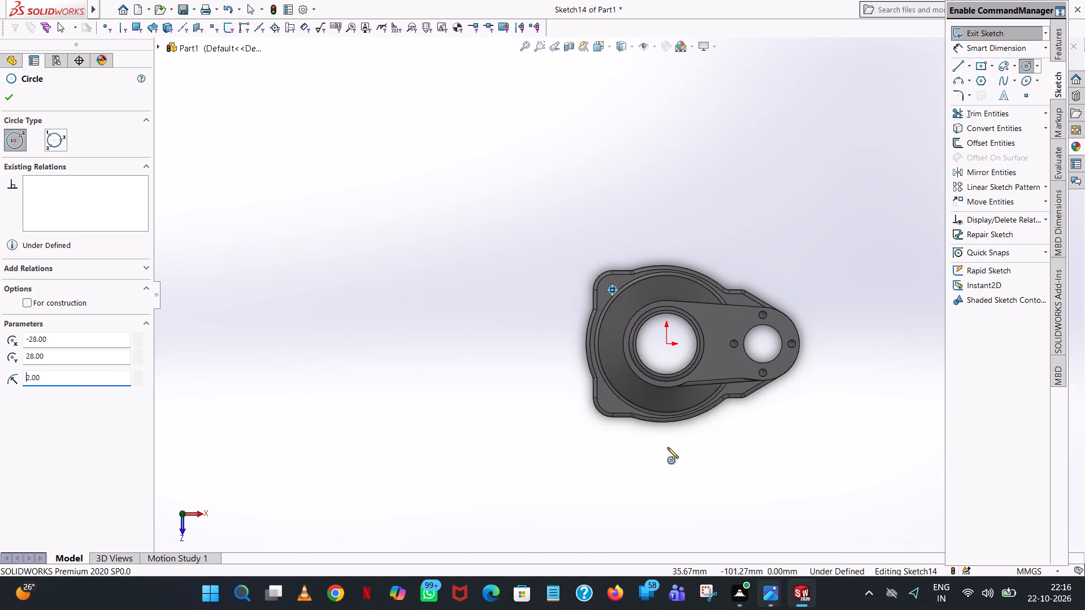
scroll(612, 393, down, 5)
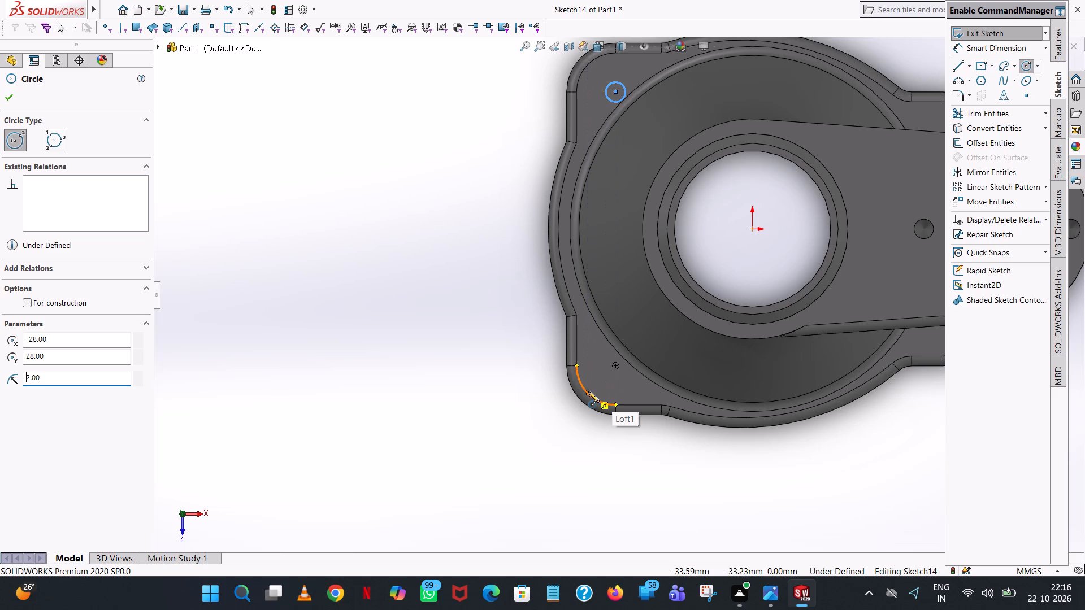
click(615, 365)
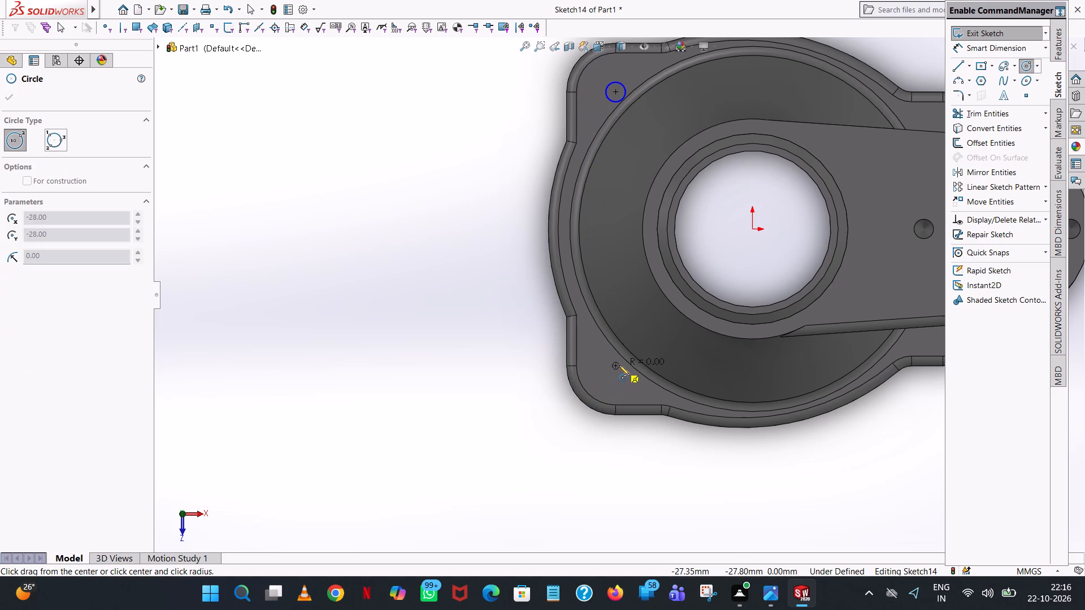
click(627, 365)
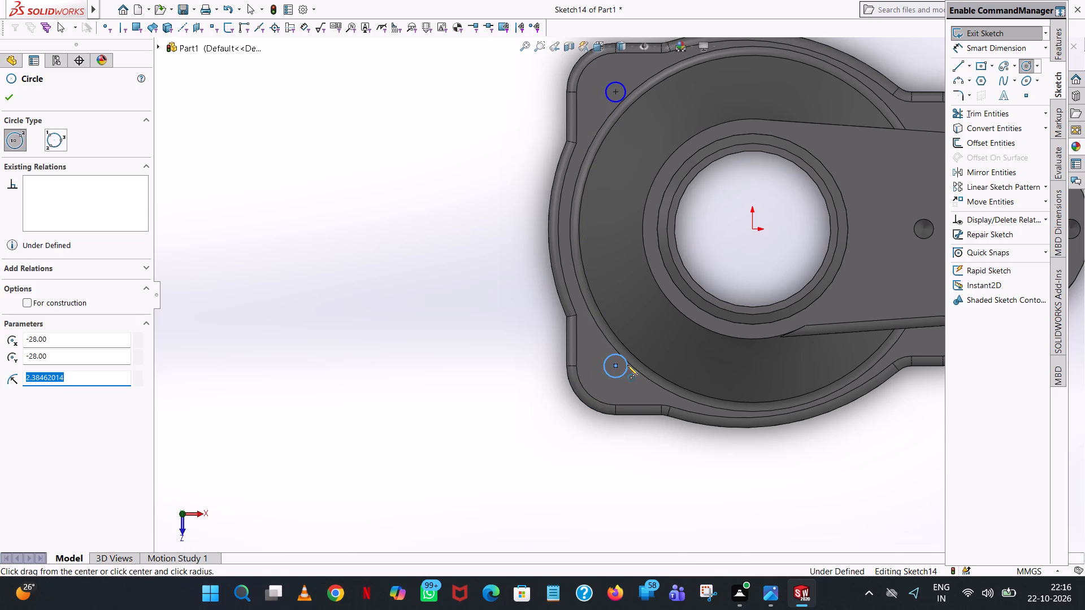
key(2)
key(Return)
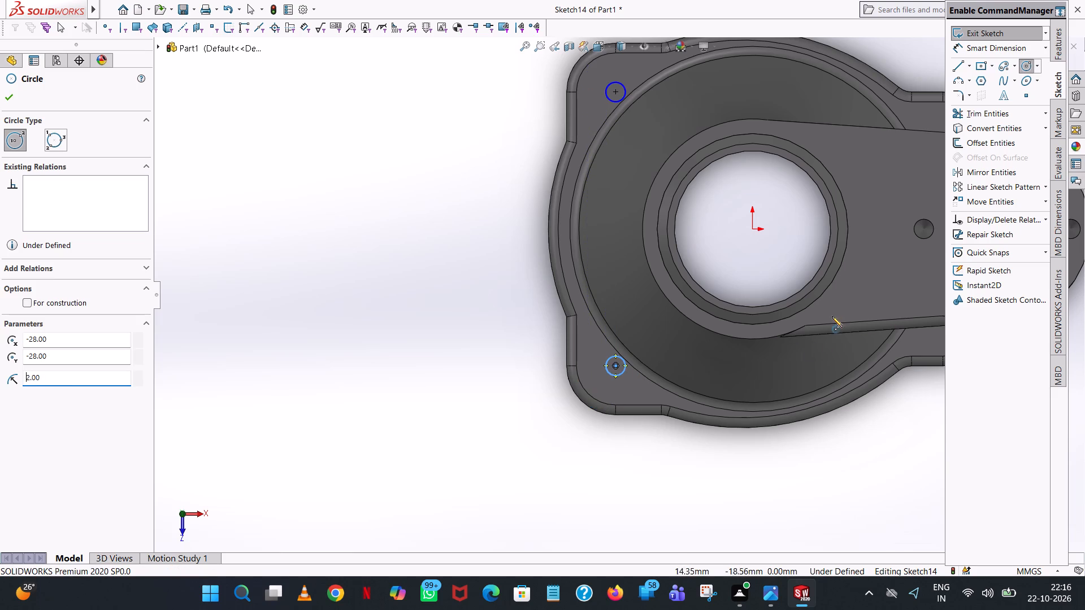
Sketch a 2 mm radius circle on the plate's small lobe beside the arm, centred at about (38.9, -24).
scroll(836, 316, up, 3)
scroll(800, 321, down, 5)
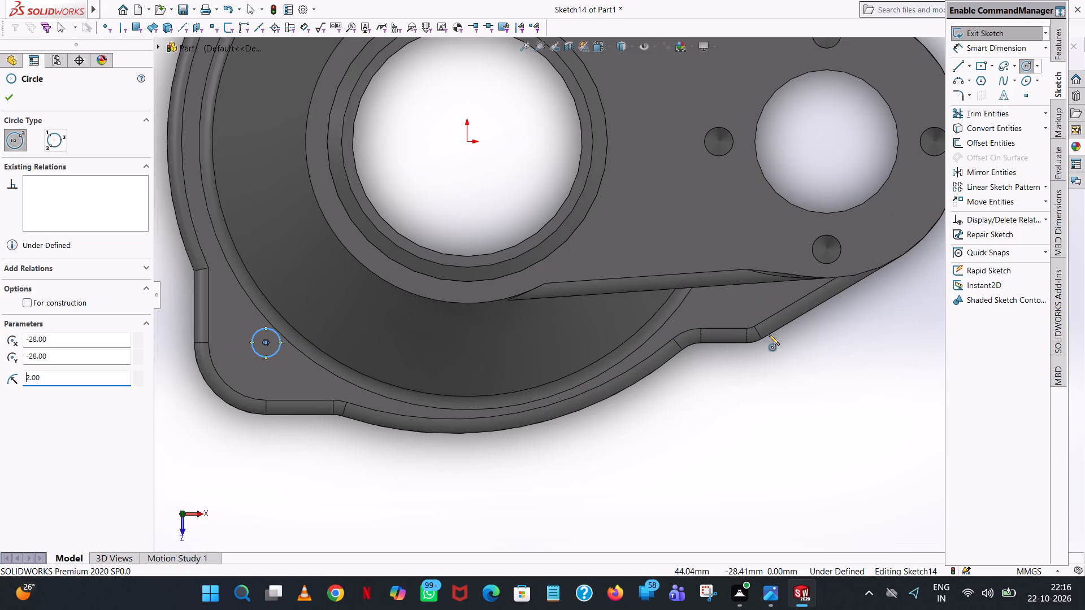
click(746, 312)
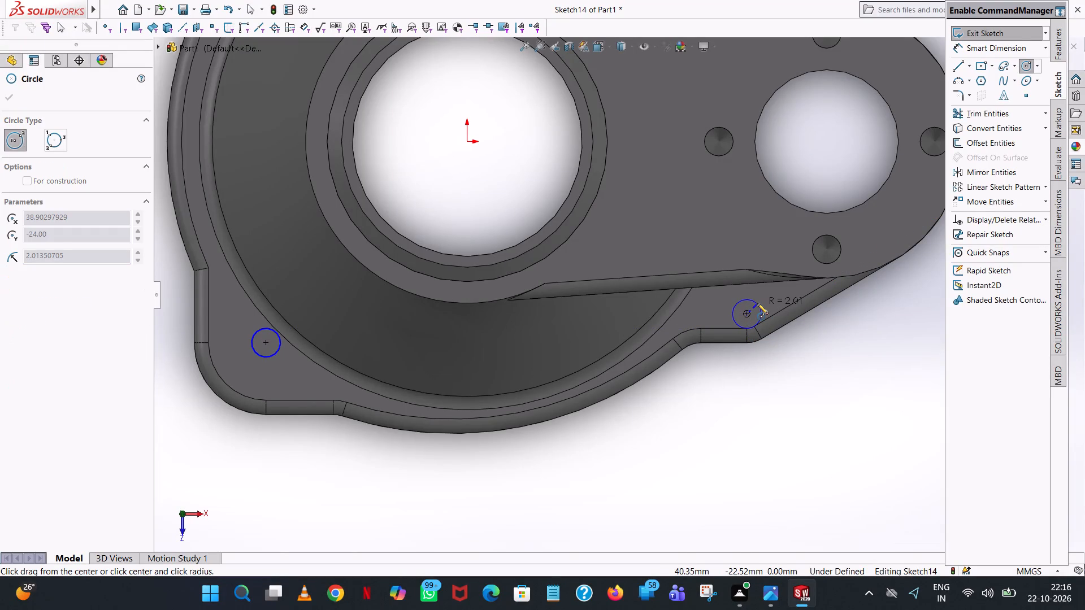
click(757, 303)
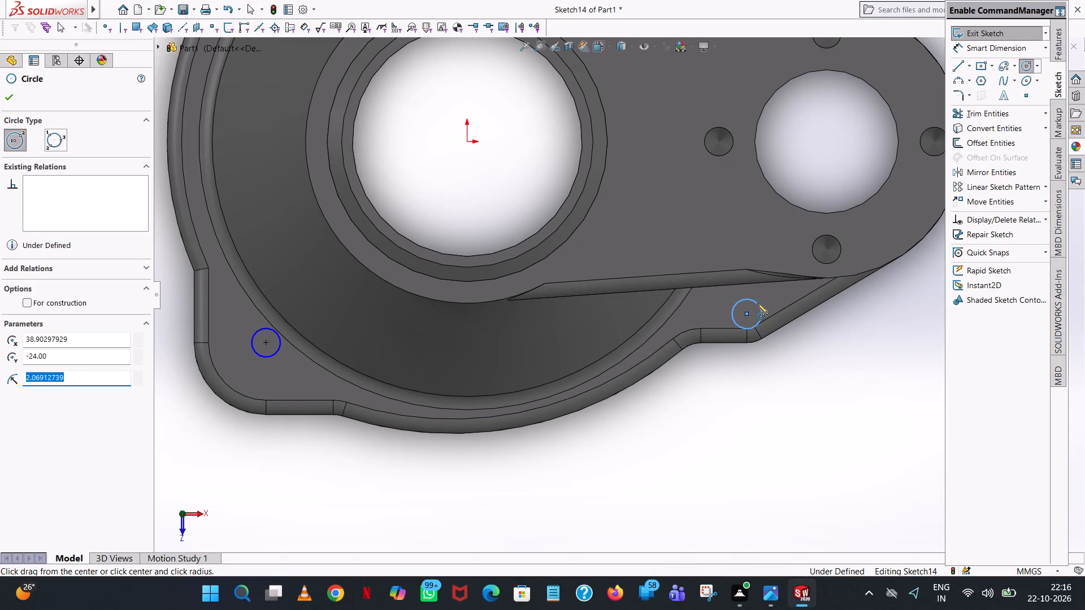
key(2)
key(Return)
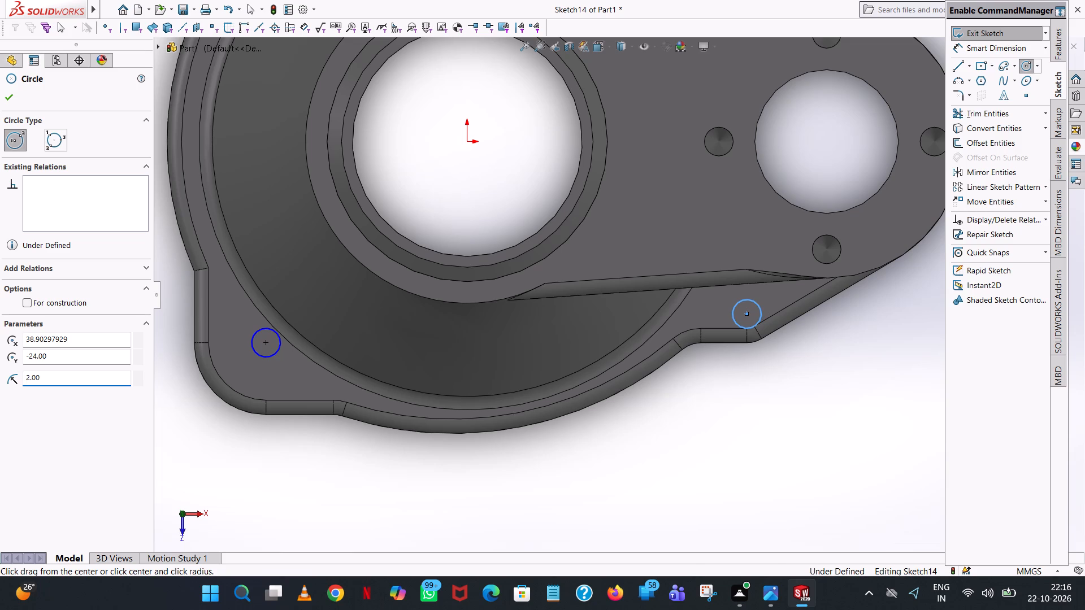
Sketch a 2 mm radius circle on the matching lobe across the arm, centred at about (38.9, 24), and finish the Circle command.
scroll(747, 189, up, 3)
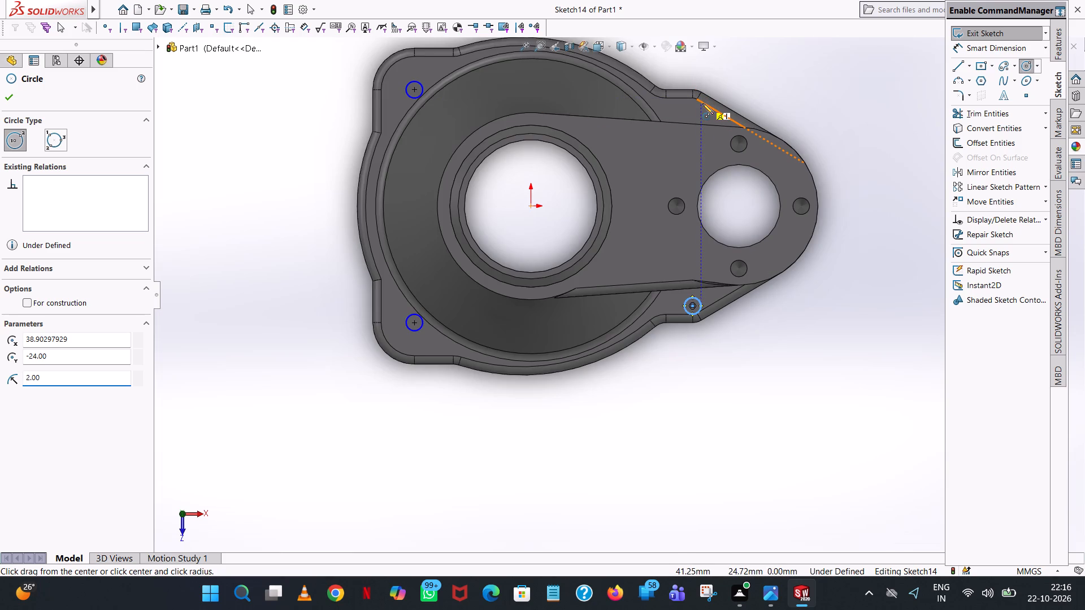
scroll(702, 103, down, 6)
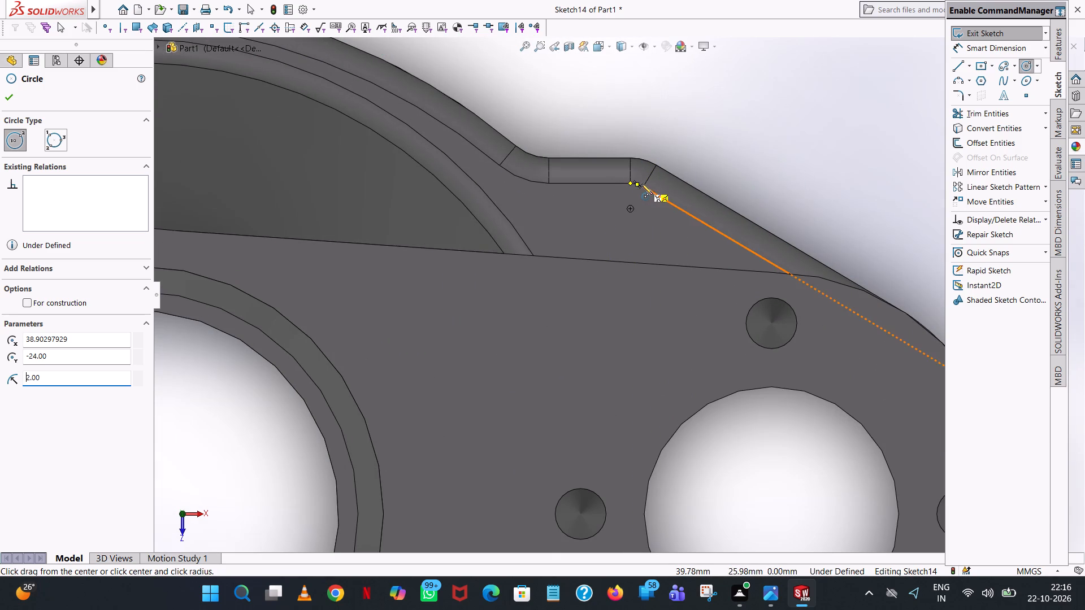
click(631, 208)
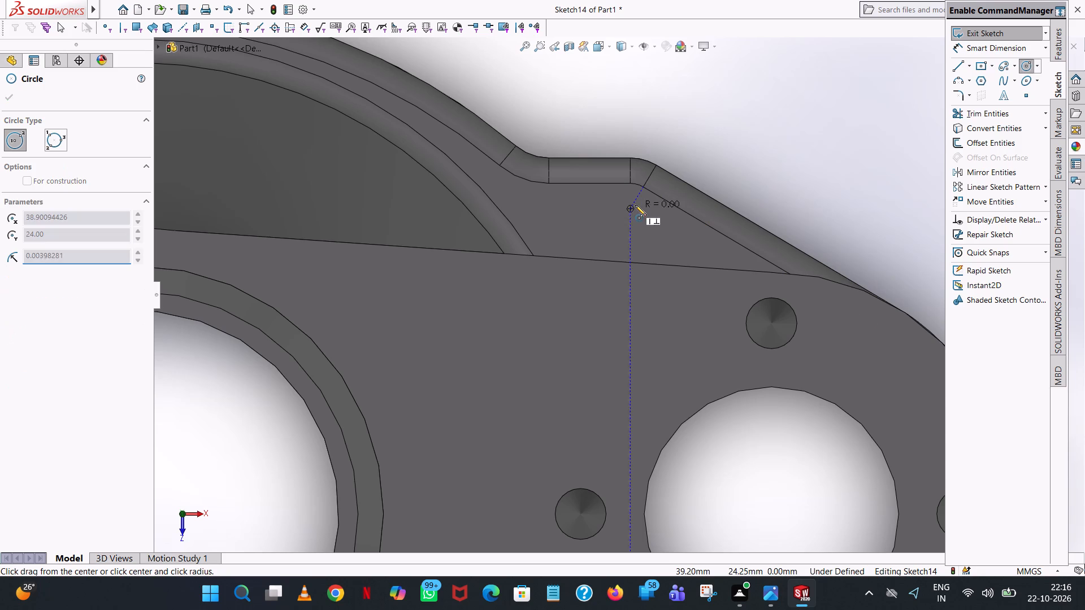
click(639, 203)
key(2)
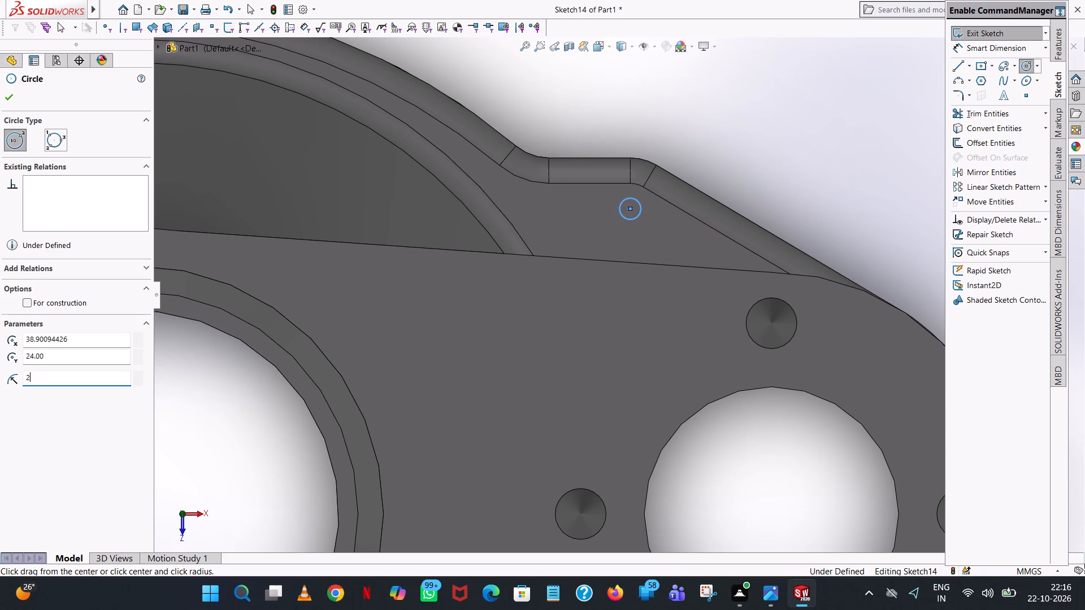
key(Return)
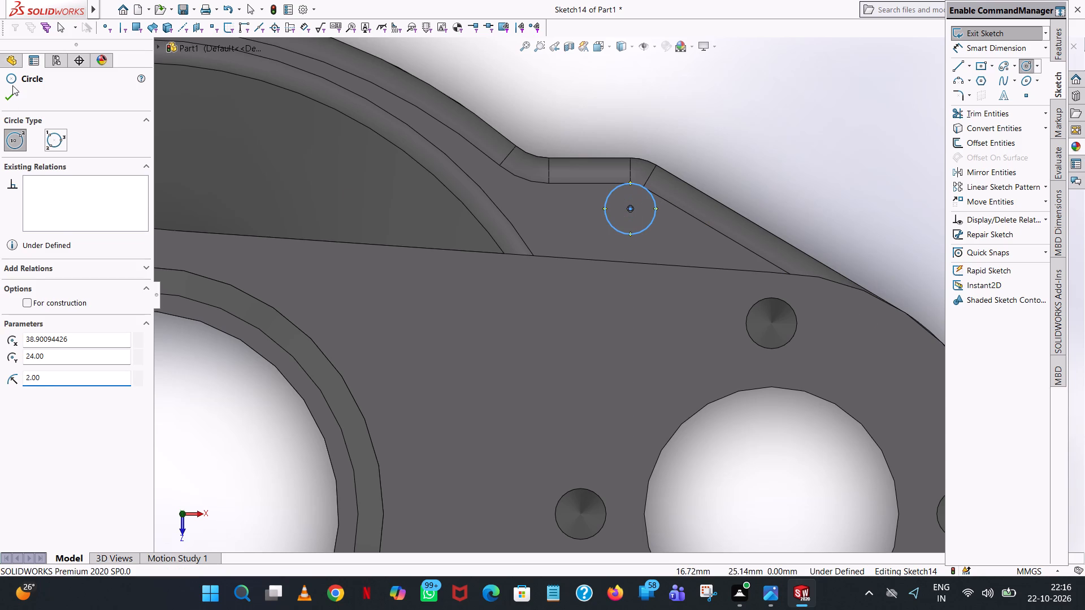
click(10, 93)
scroll(708, 151, up, 6)
scroll(680, 291, up, 1)
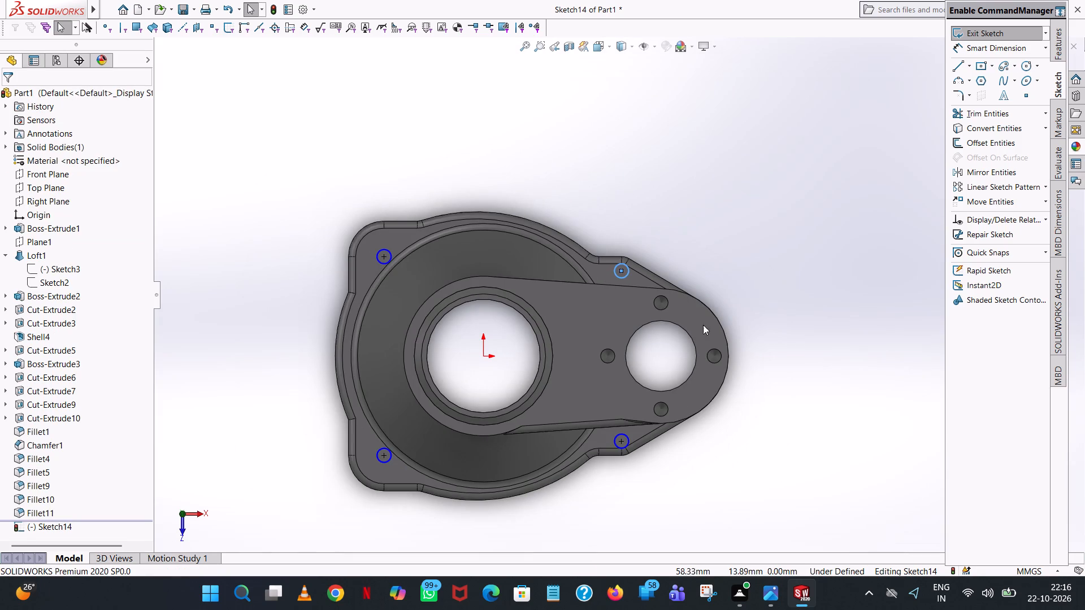
click(819, 278)
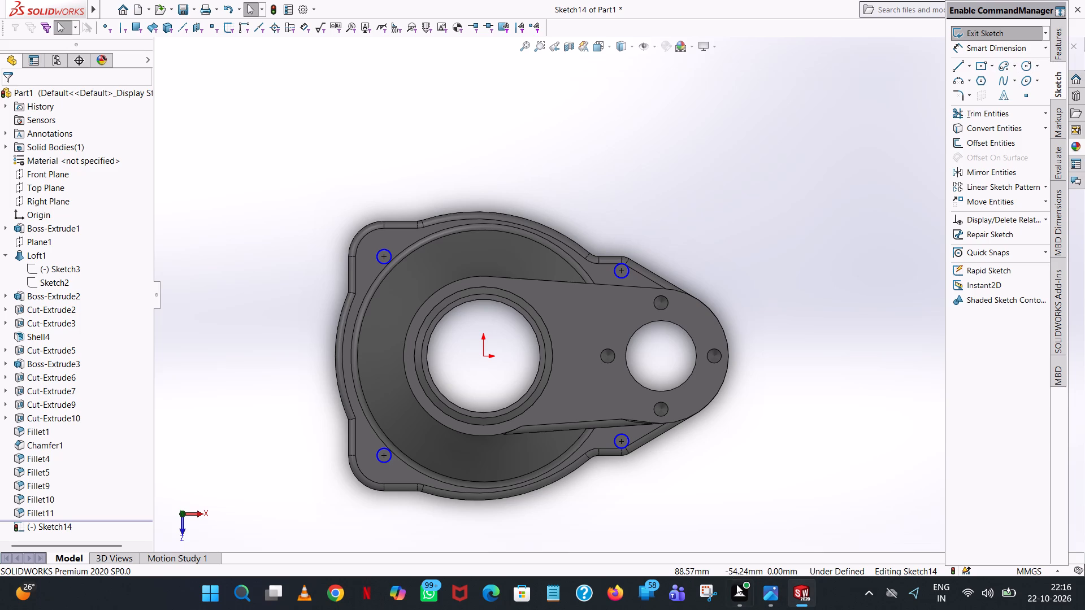
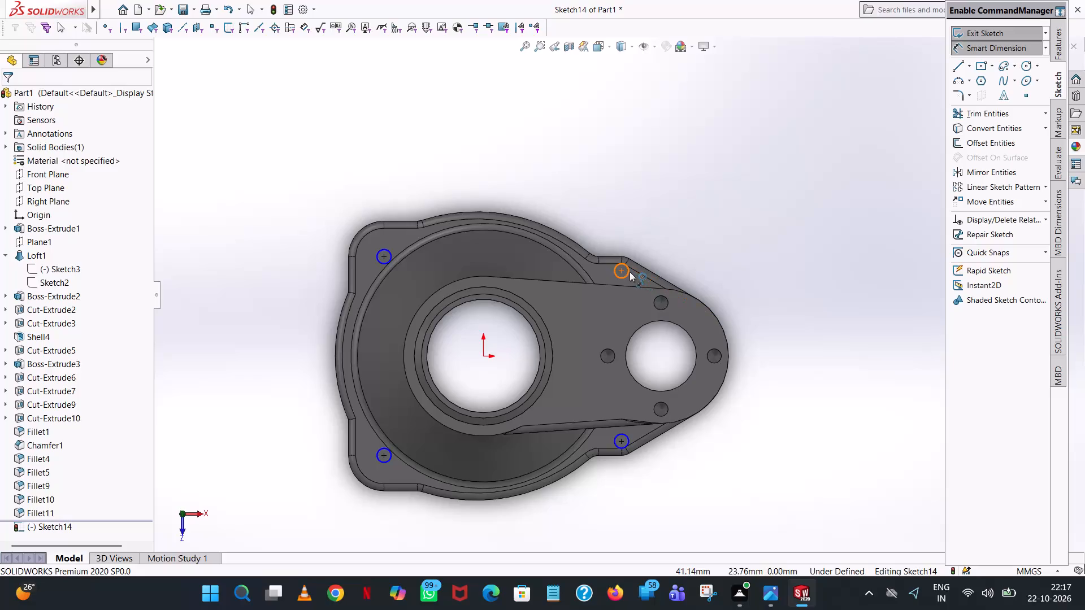
Dimension the two sketch circles on the flange lugs beside the extended arm with 4 mm diameters.
click(630, 272)
click(714, 156)
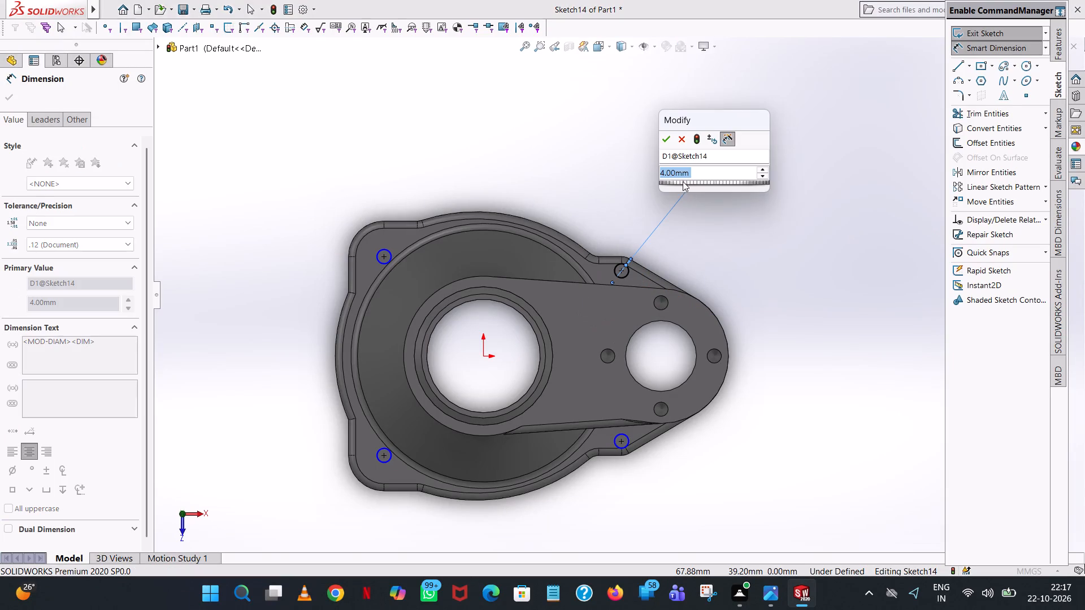
click(667, 139)
click(843, 380)
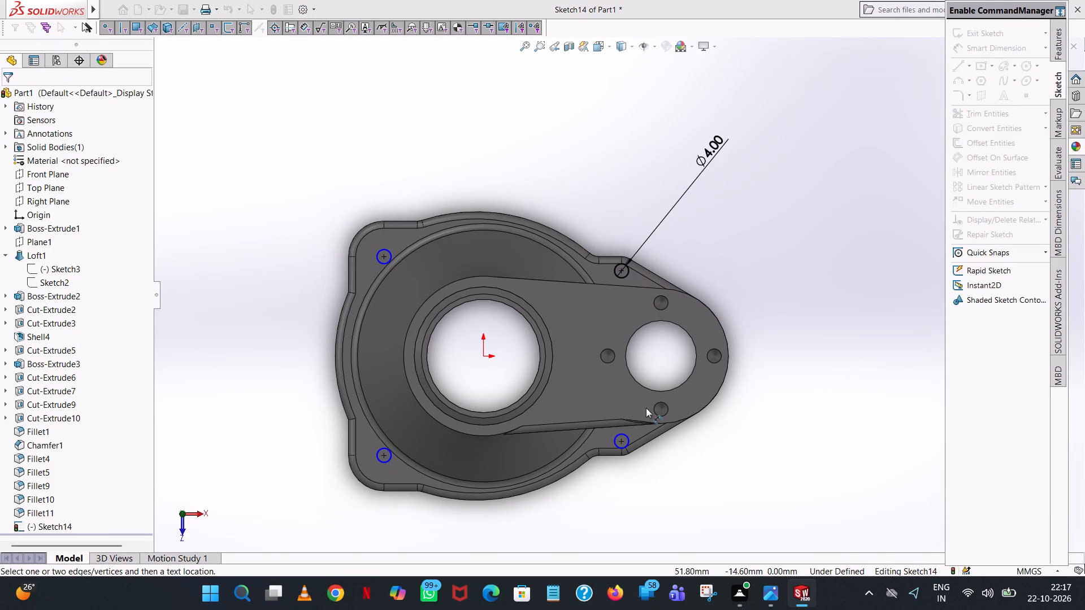
click(627, 439)
click(761, 456)
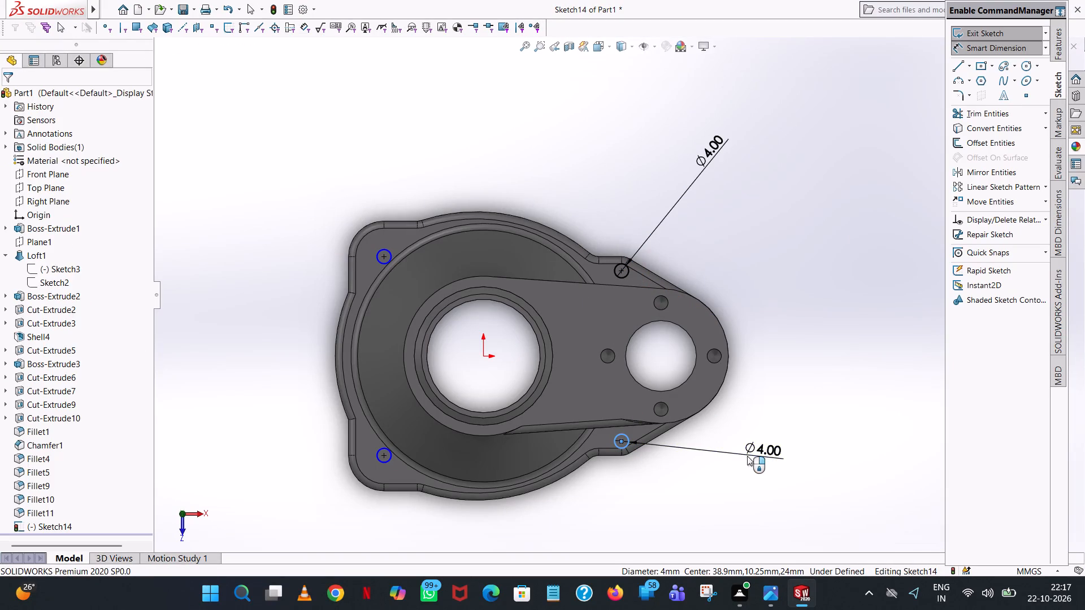
click(711, 438)
click(802, 269)
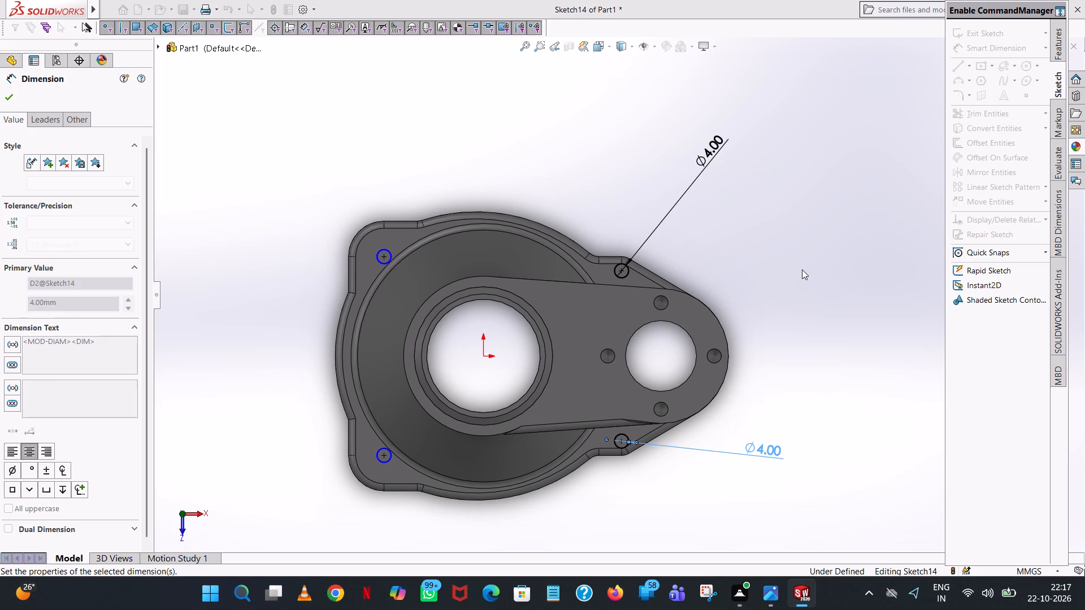
Dimension the two sketch circles on the flange corners opposite the arm with 4 mm diameters.
click(377, 250)
click(323, 176)
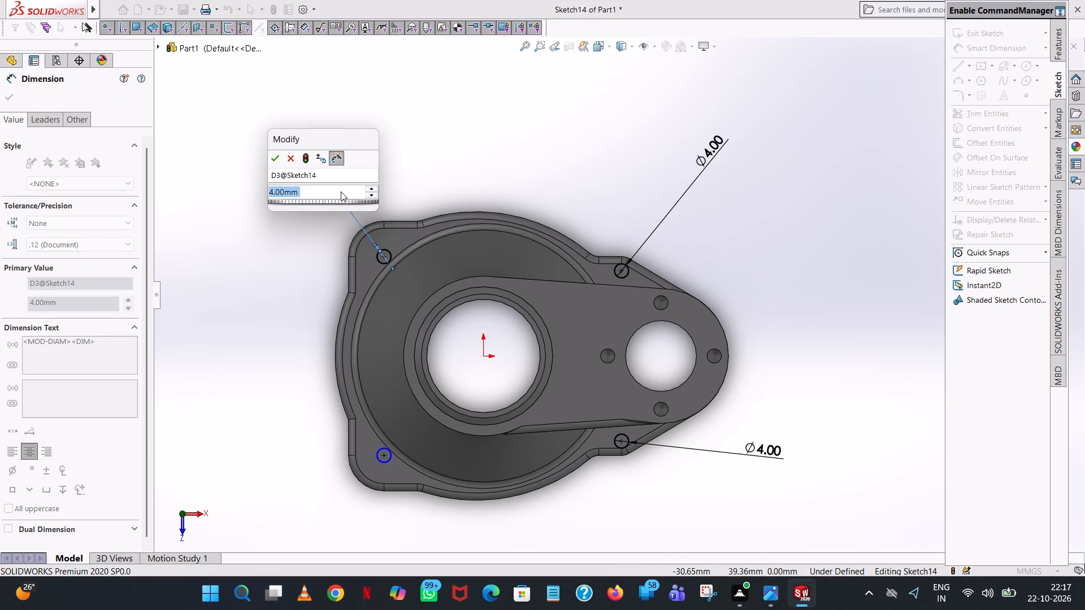
double_click(278, 150)
click(467, 107)
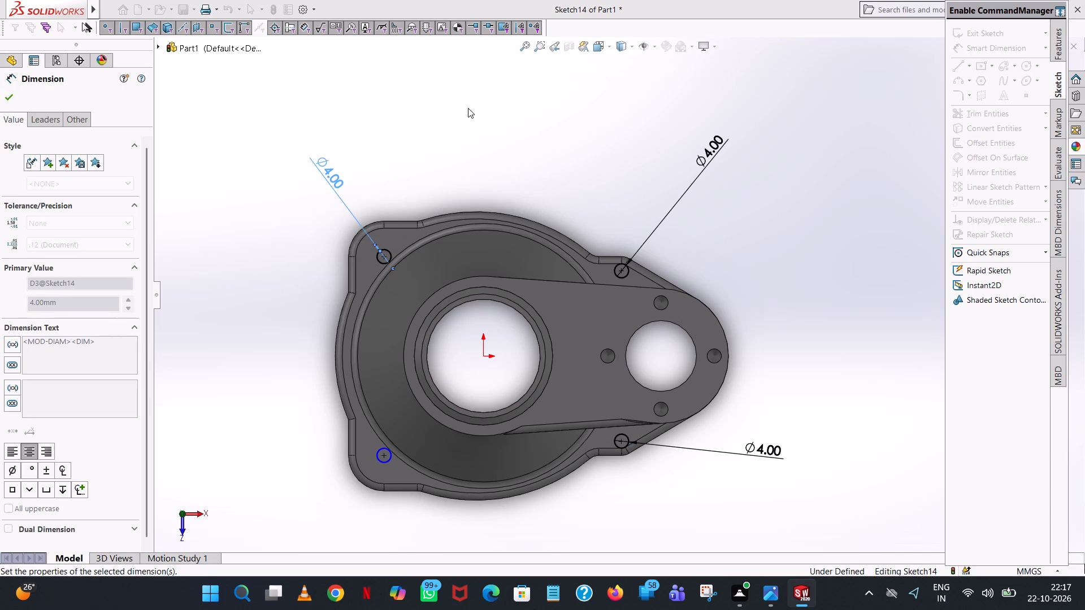
click(387, 463)
click(349, 516)
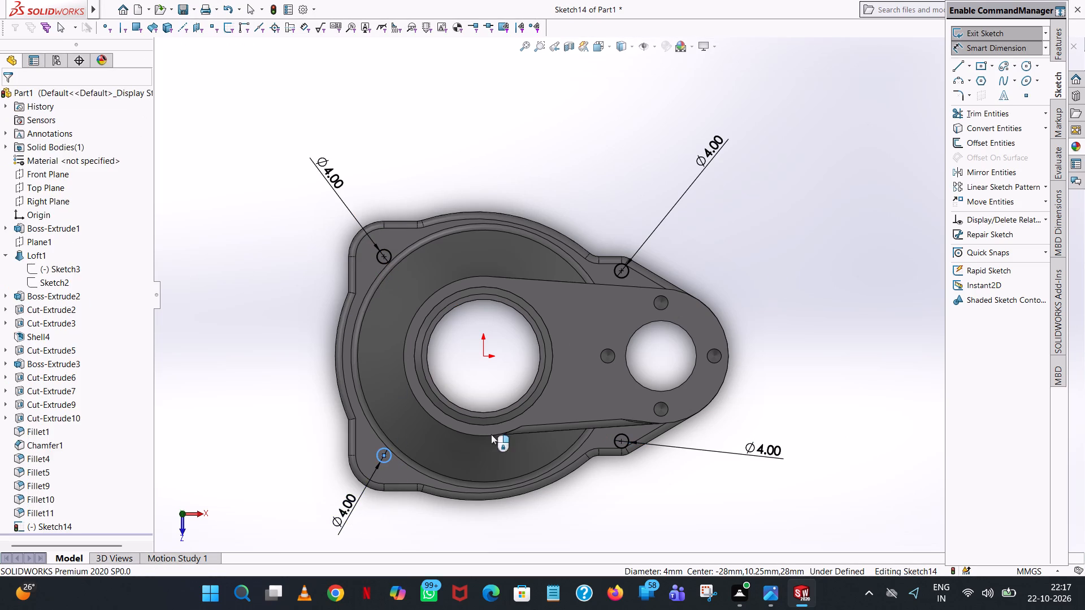
click(301, 493)
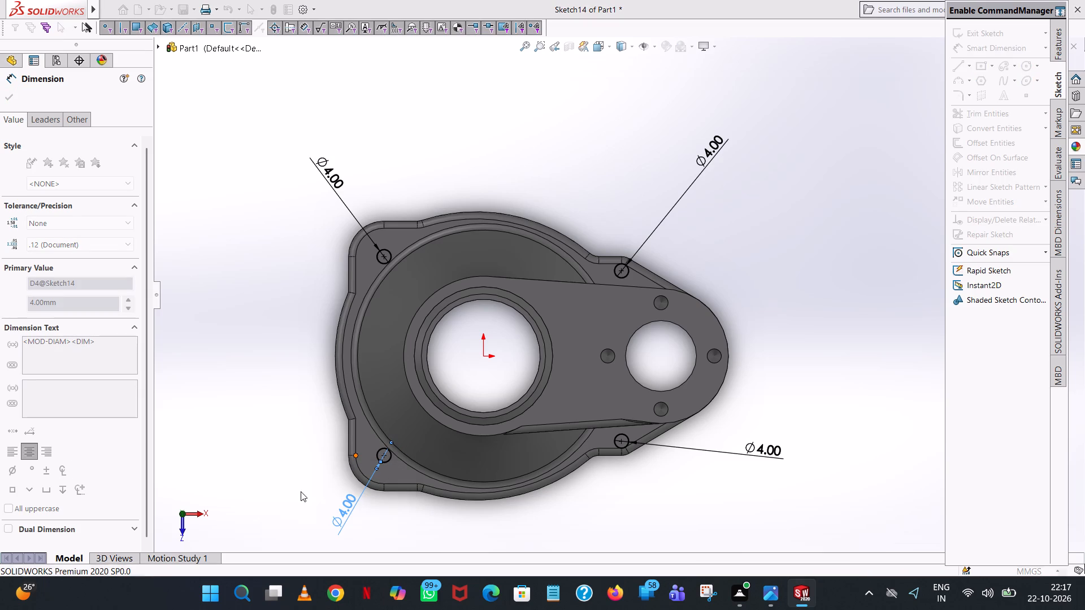
click(555, 173)
Create a blind Extruded Cut 58 mm deep from the four-circle sketch, down through the flange.
scroll(574, 178, up, 3)
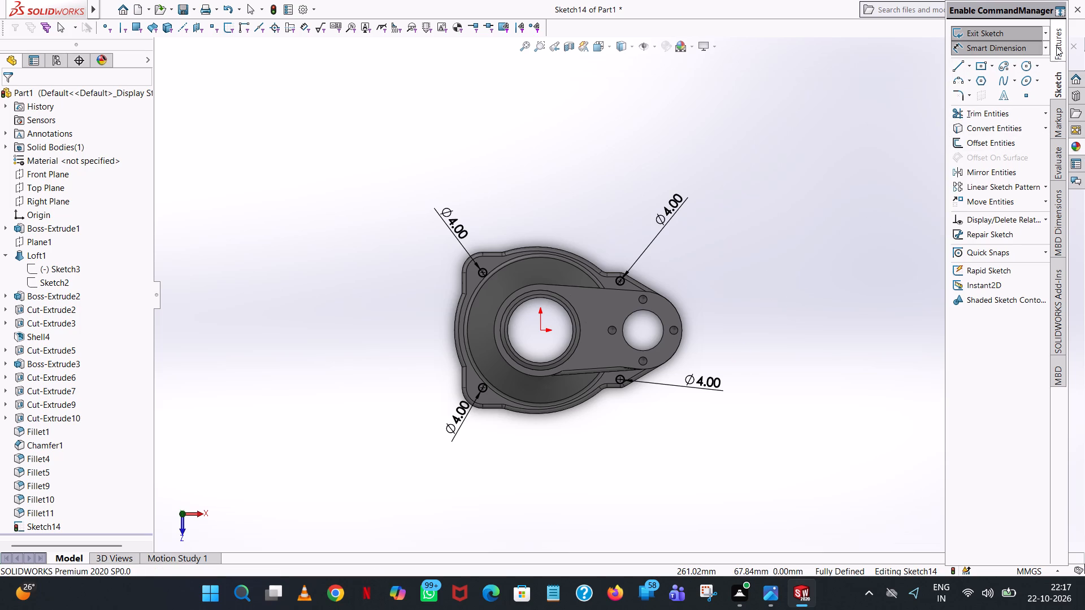
click(1065, 33)
click(968, 103)
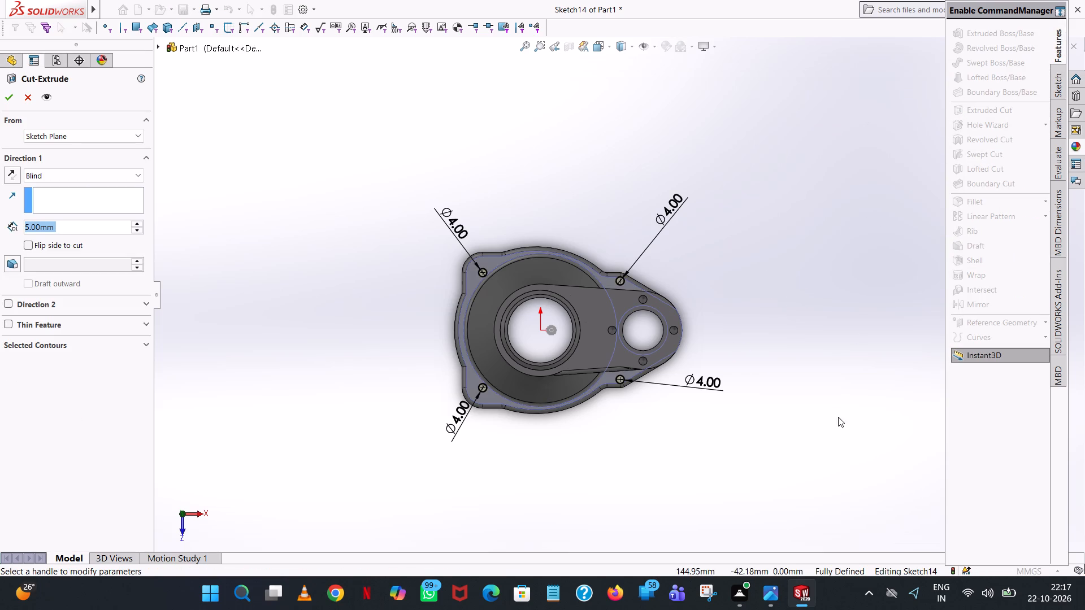
scroll(836, 417, up, 1)
middle_drag(836, 417, 900, 158)
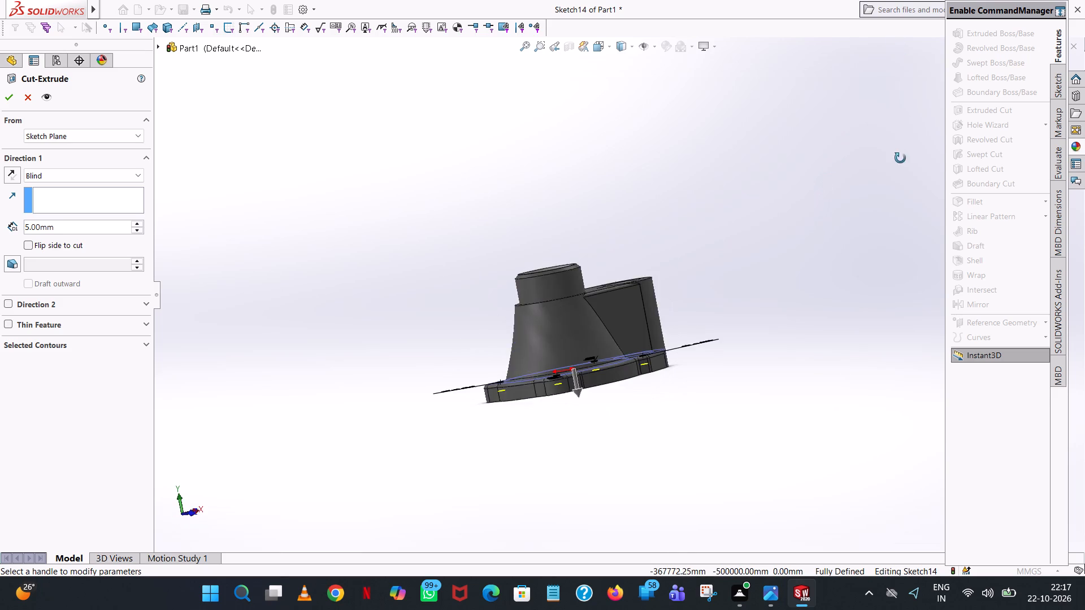
middle_drag(900, 158, 858, 187)
drag(580, 390, 581, 402)
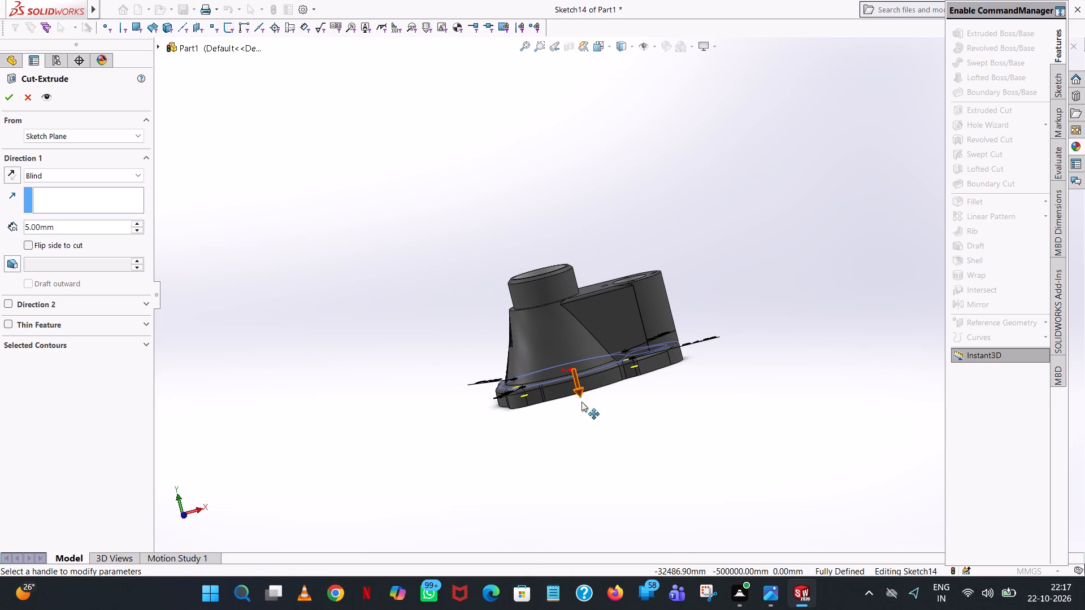
drag(581, 402, 594, 467)
click(7, 91)
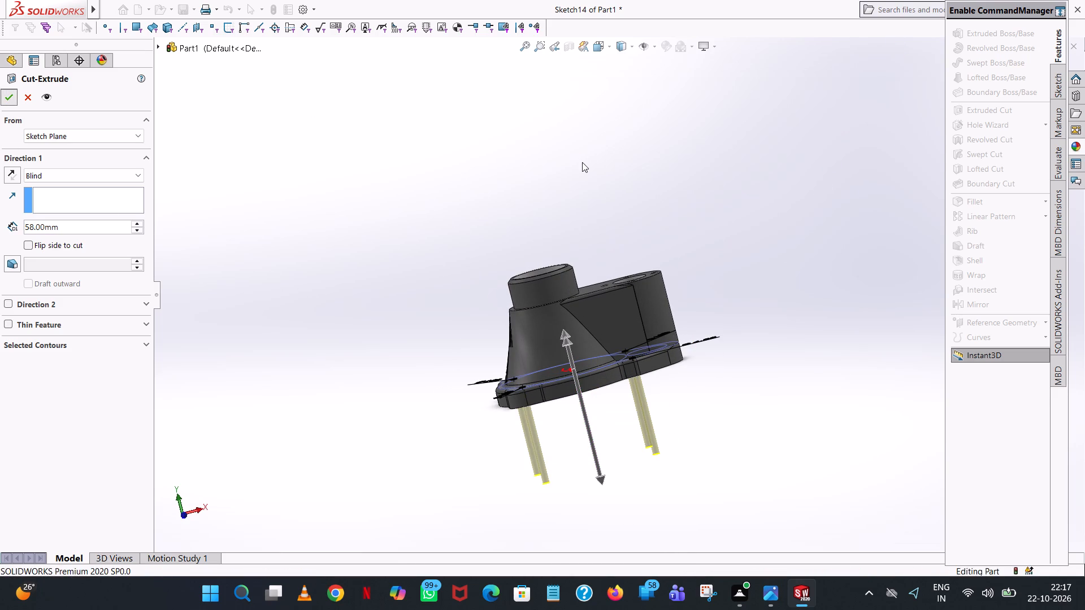
click(600, 175)
Colour the inner faces of the four flange mounting holes white (RGB 255, 255, 255).
middle_drag(614, 217, 645, 435)
middle_drag(645, 435, 652, 432)
scroll(632, 366, down, 5)
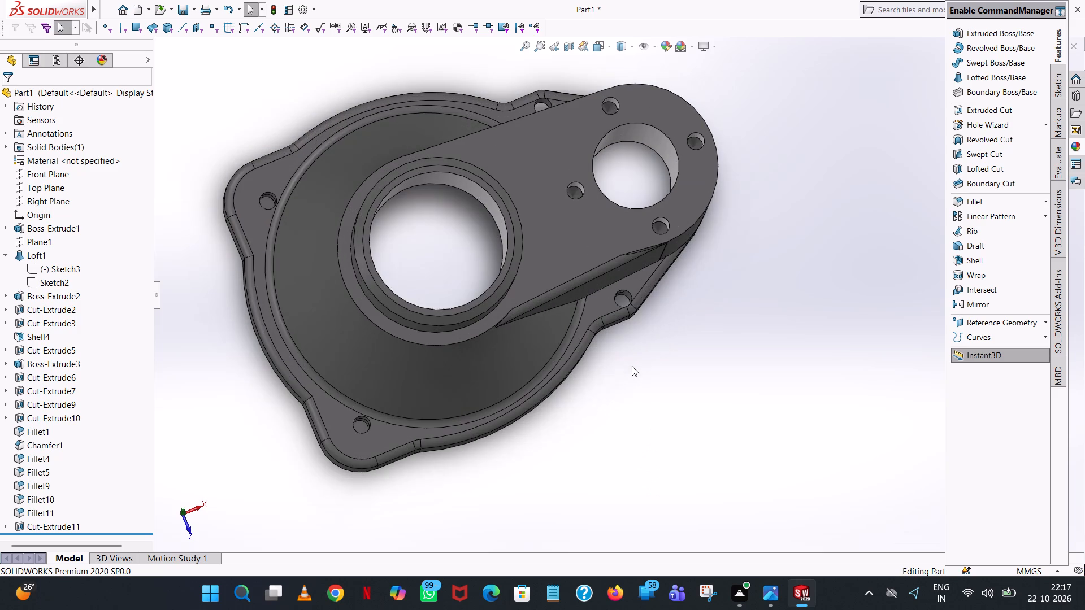
middle_drag(630, 292, 621, 255)
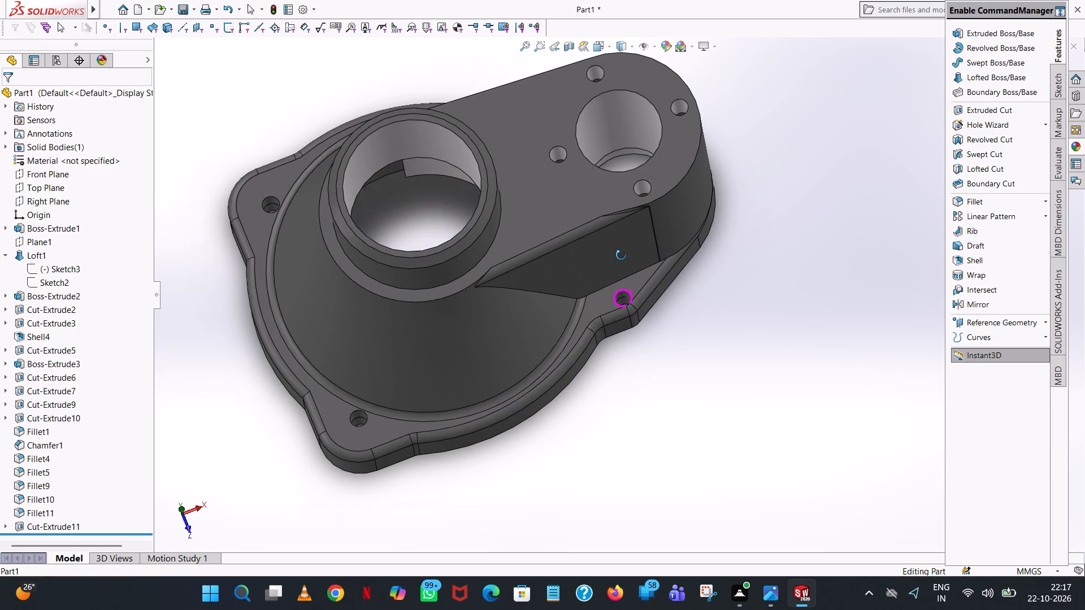
middle_drag(621, 255, 626, 286)
middle_drag(626, 286, 614, 194)
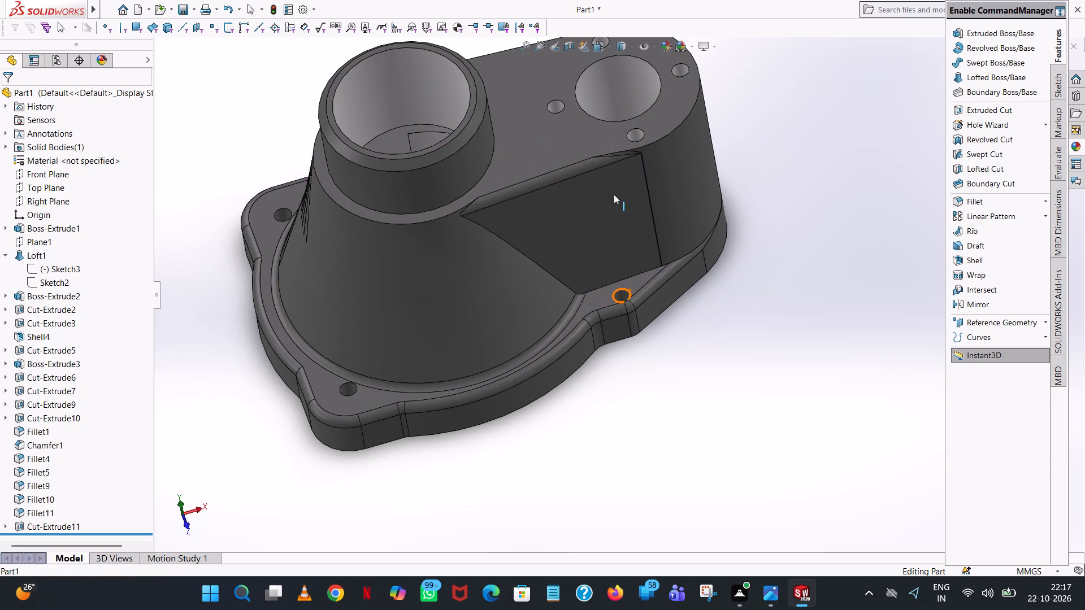
click(621, 295)
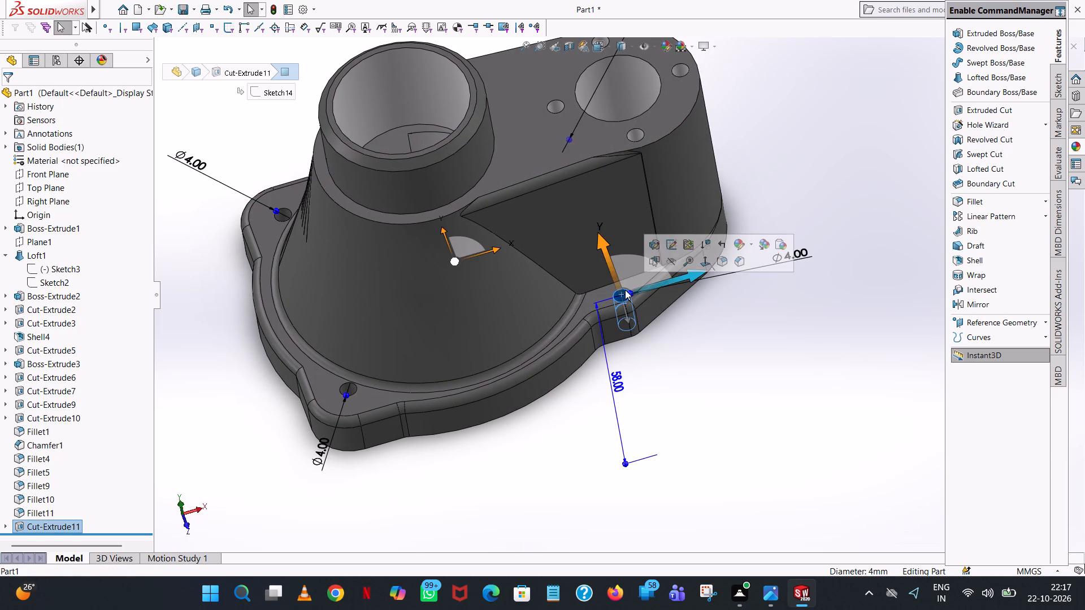
click(738, 246)
click(749, 271)
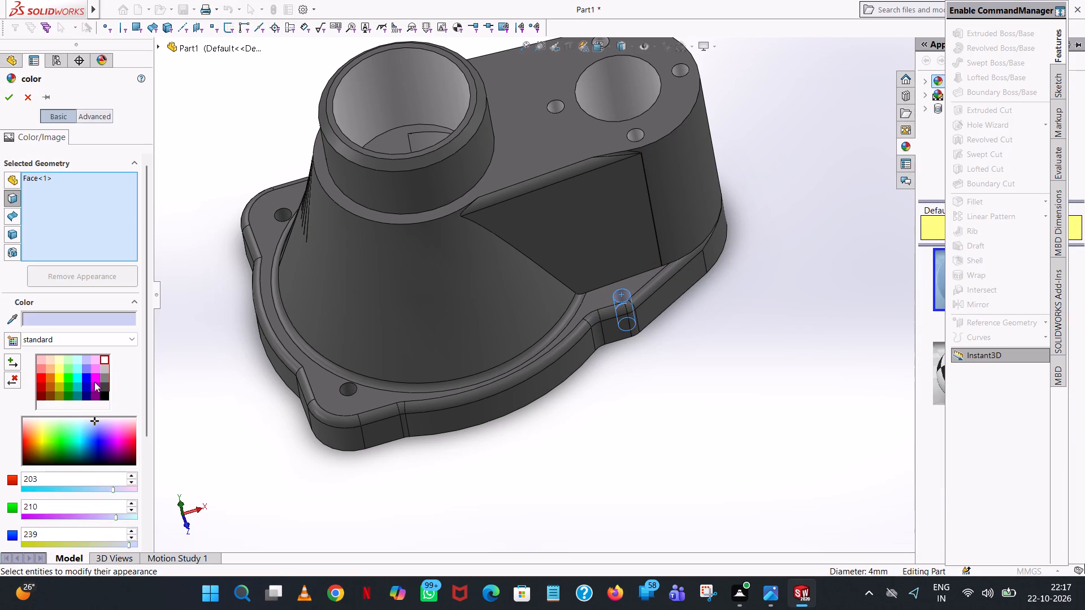
click(101, 358)
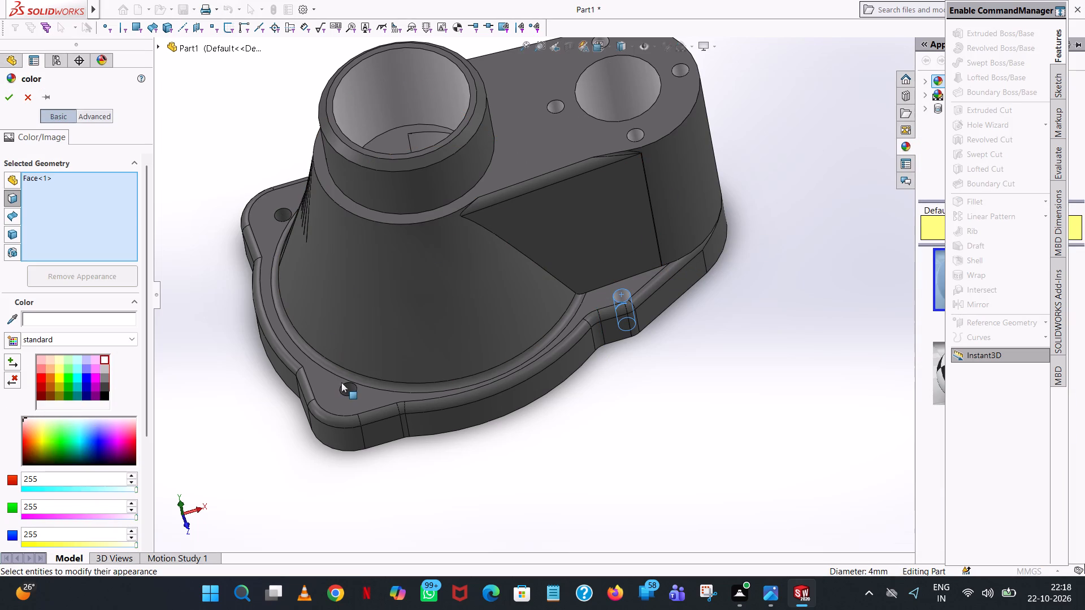
click(344, 389)
middle_drag(257, 301, 347, 398)
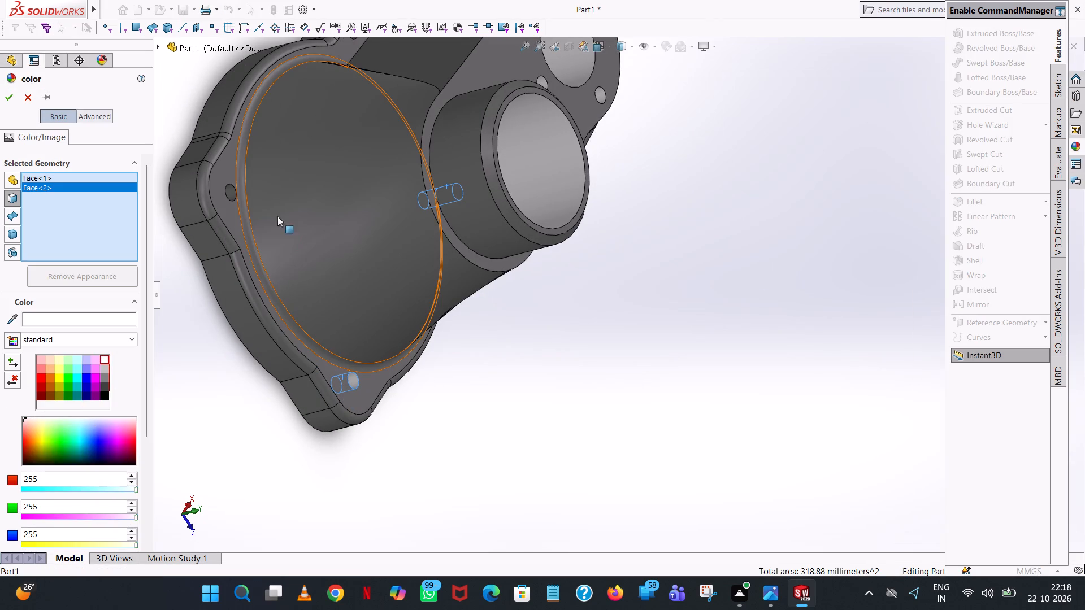
click(231, 194)
scroll(266, 125, up, 3)
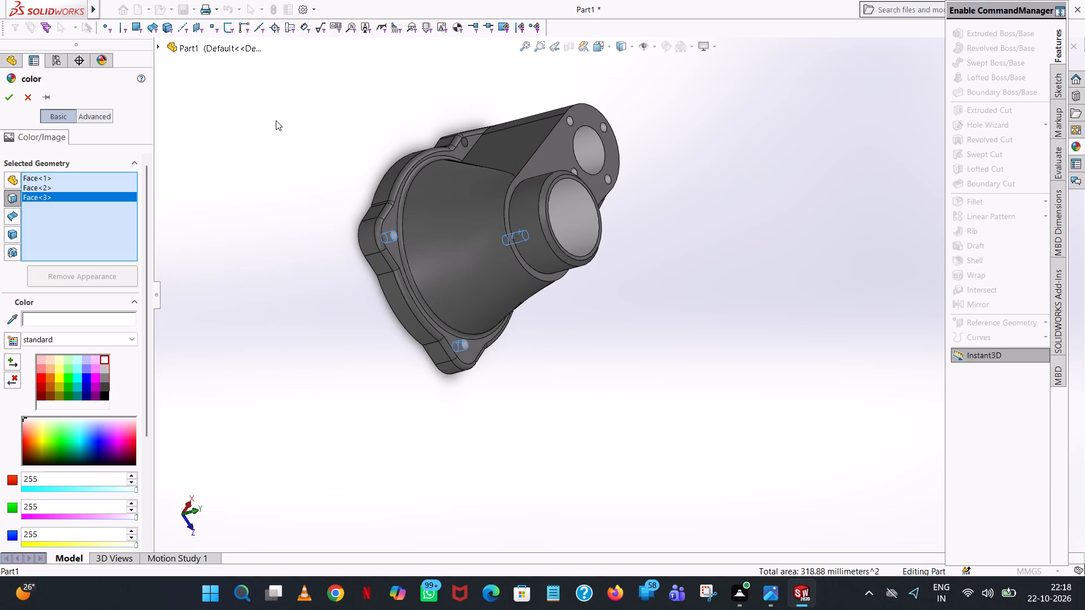
scroll(438, 118, down, 4)
click(540, 208)
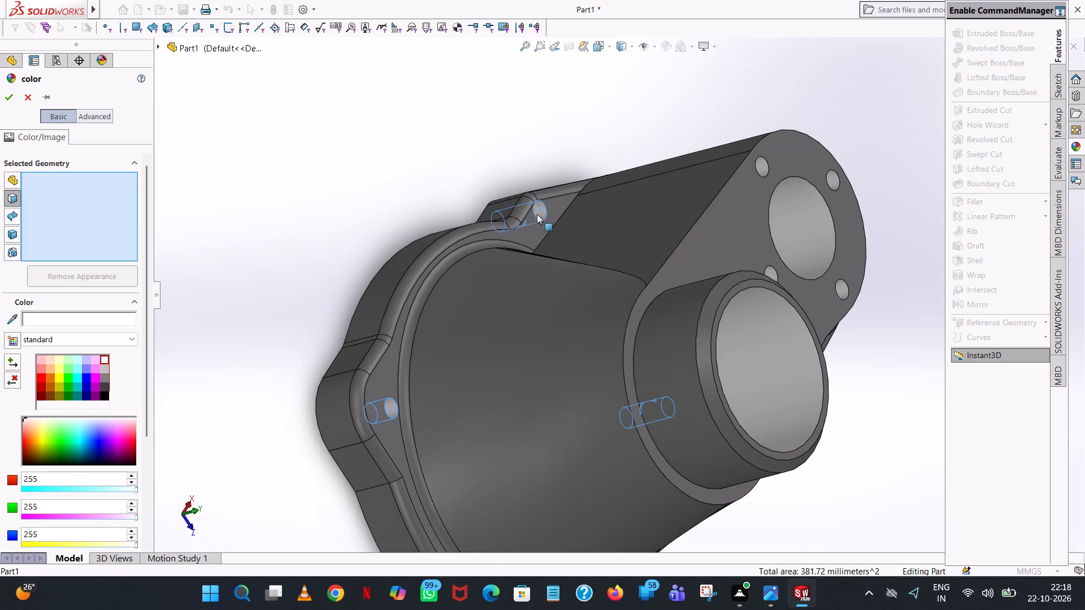
scroll(537, 215, up, 7)
click(3, 89)
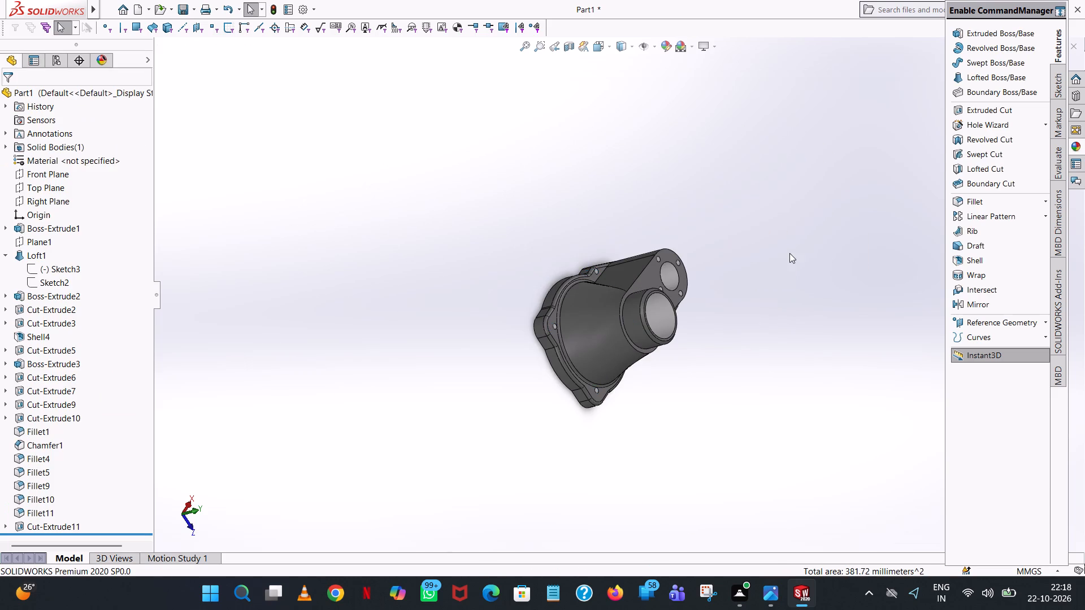
Apply the light lavender-blue colour (RGB 203, 210, 239) to the four small hole faces around the arm's bore.
middle_drag(789, 259, 721, 304)
scroll(659, 272, down, 7)
click(713, 333)
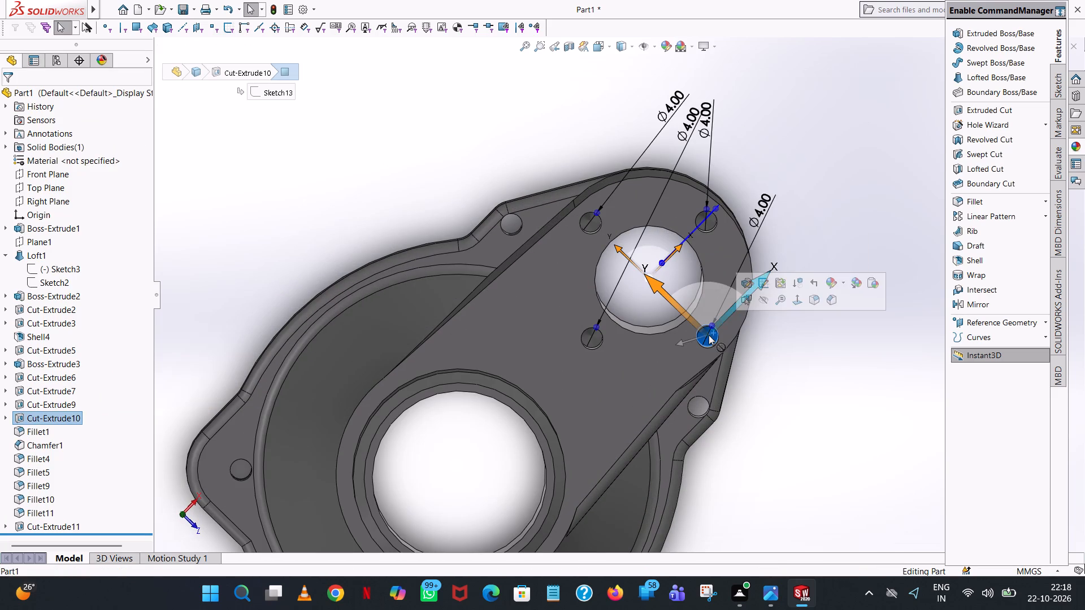
click(831, 280)
click(844, 304)
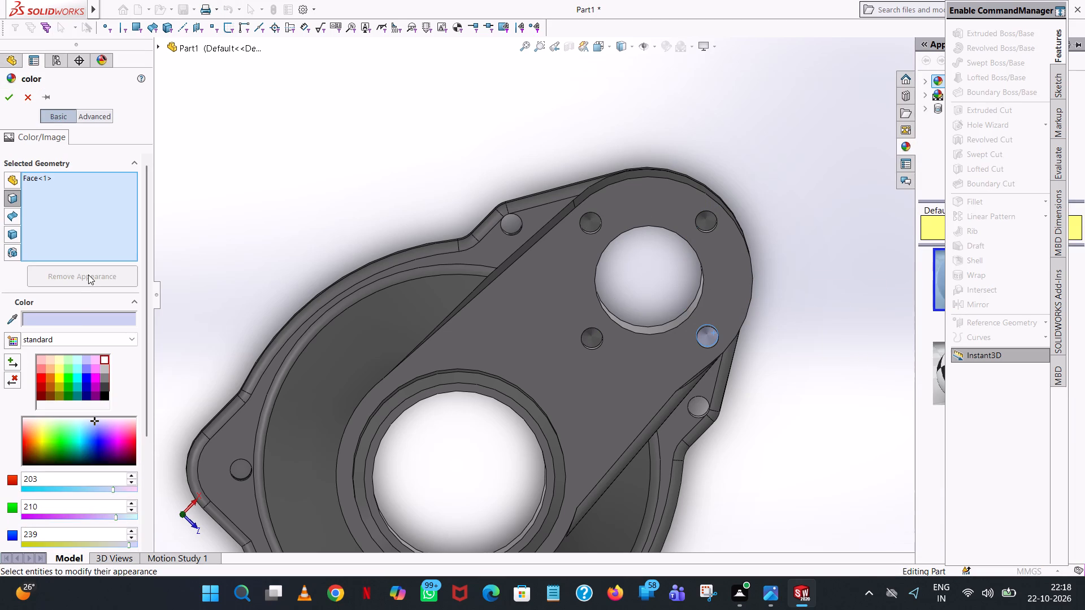
click(707, 219)
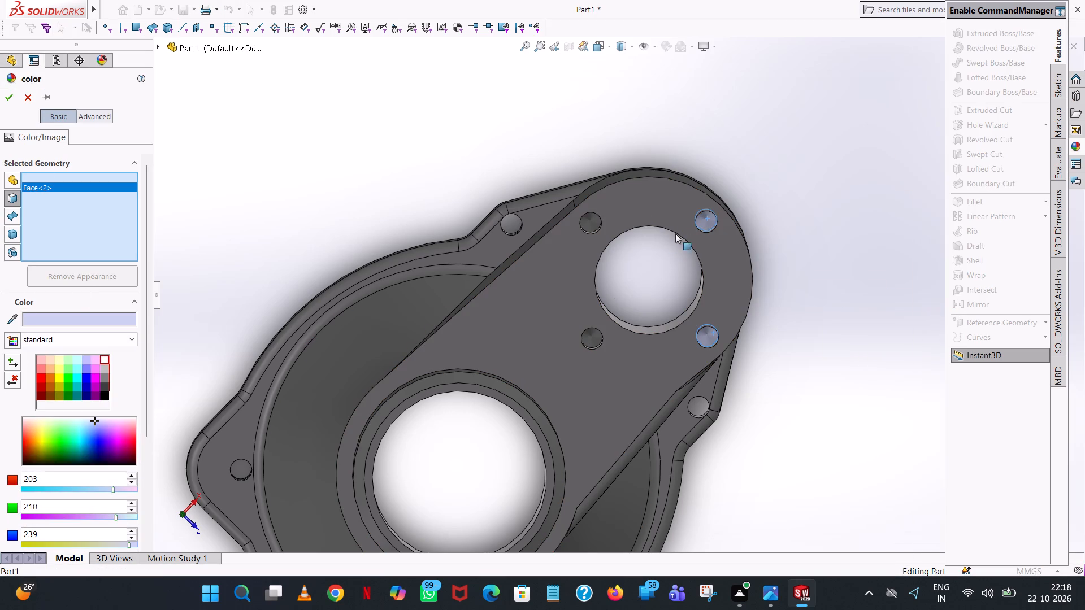
click(585, 219)
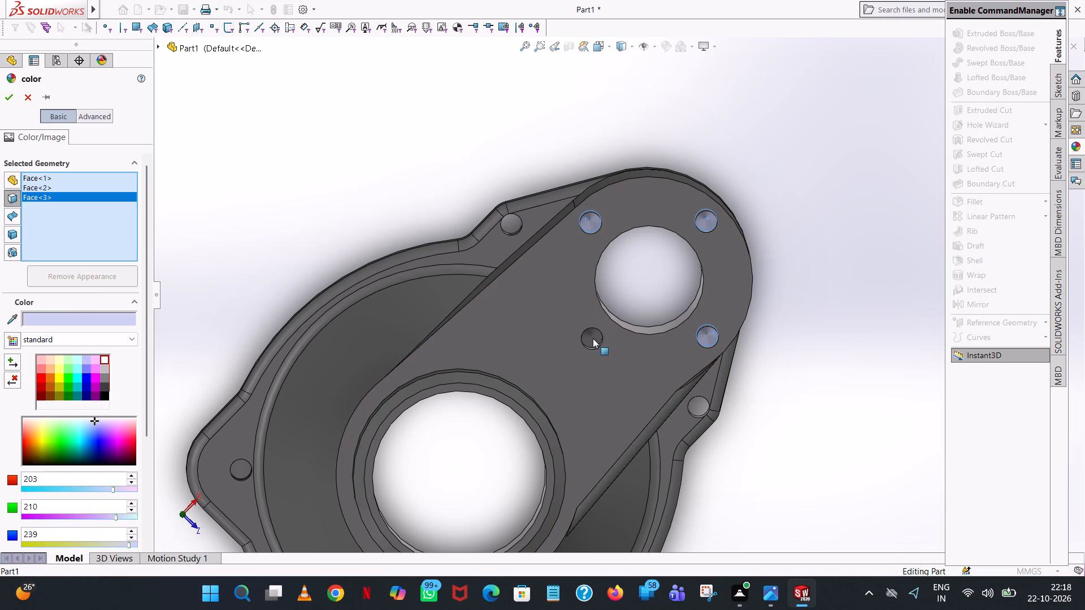
click(593, 338)
scroll(594, 343, up, 3)
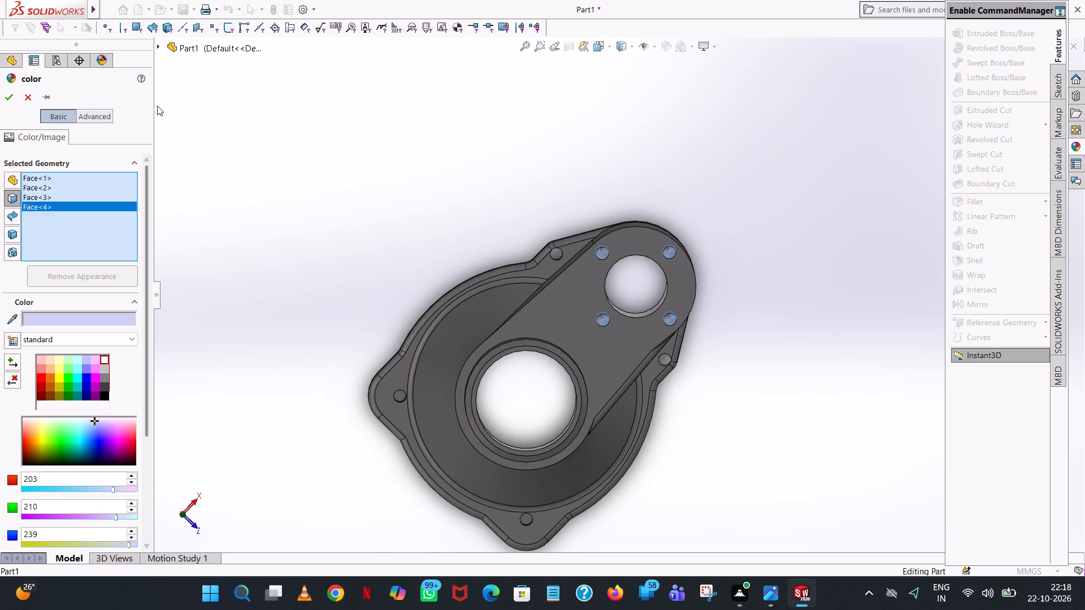
click(11, 91)
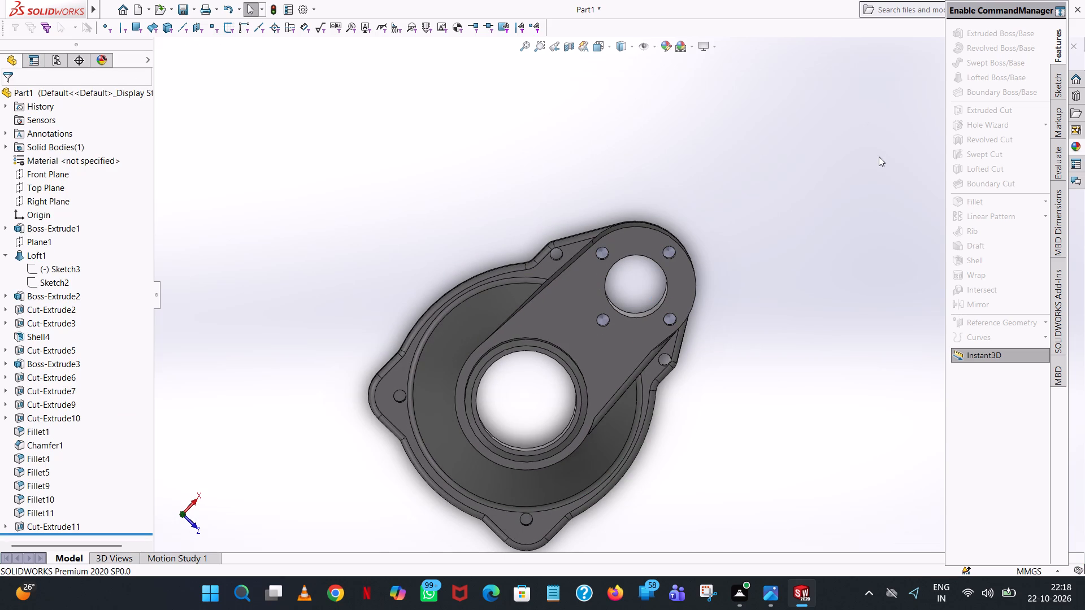
click(818, 171)
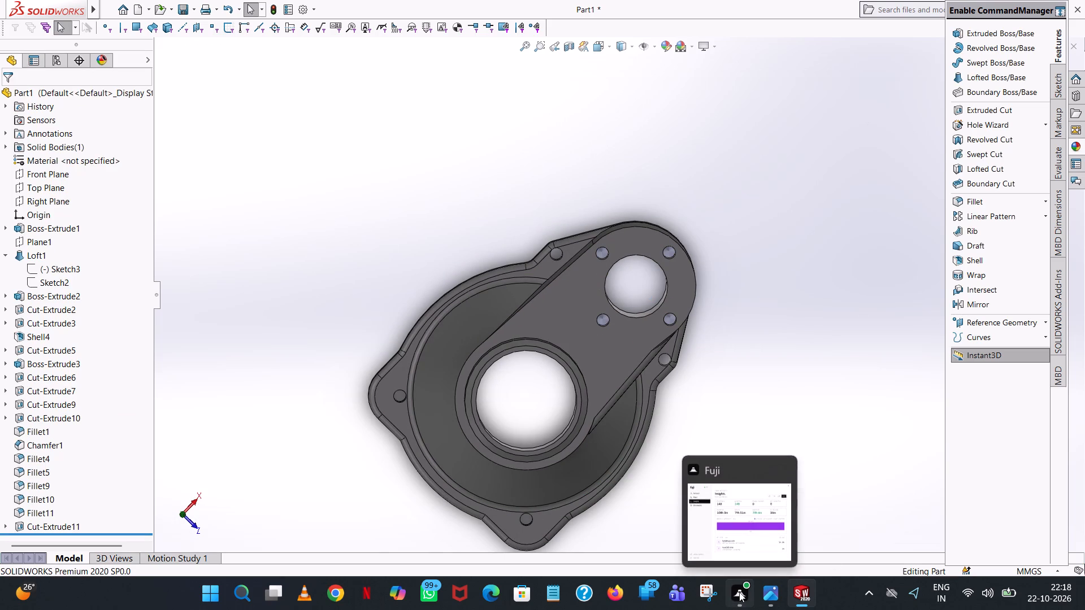
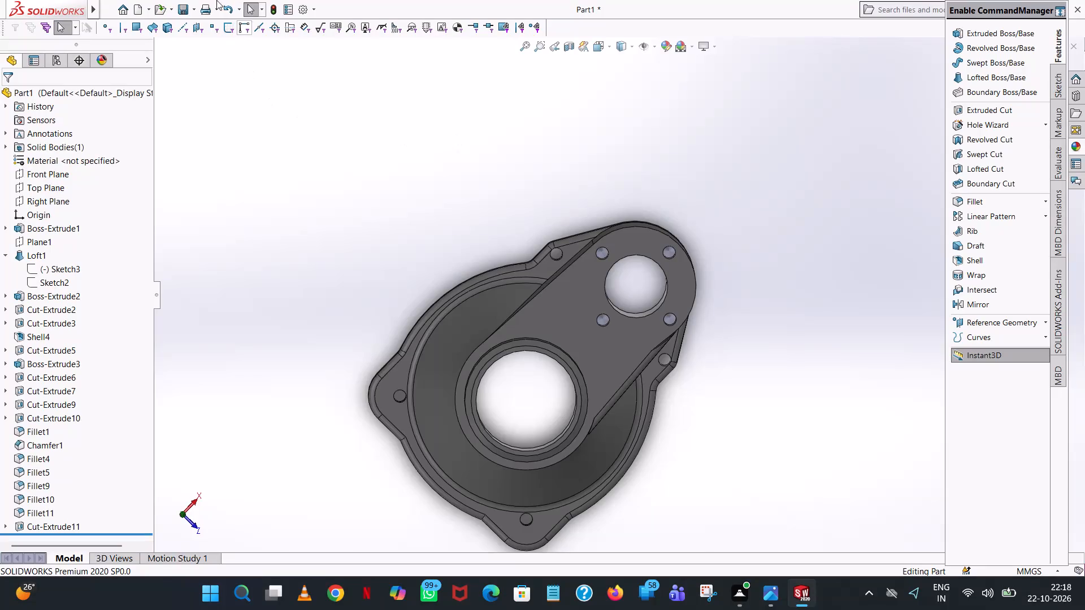
Save a PDF copy of the part as "bearing cover" in the "fuji new pdf" folder on drive D.
click(183, 5)
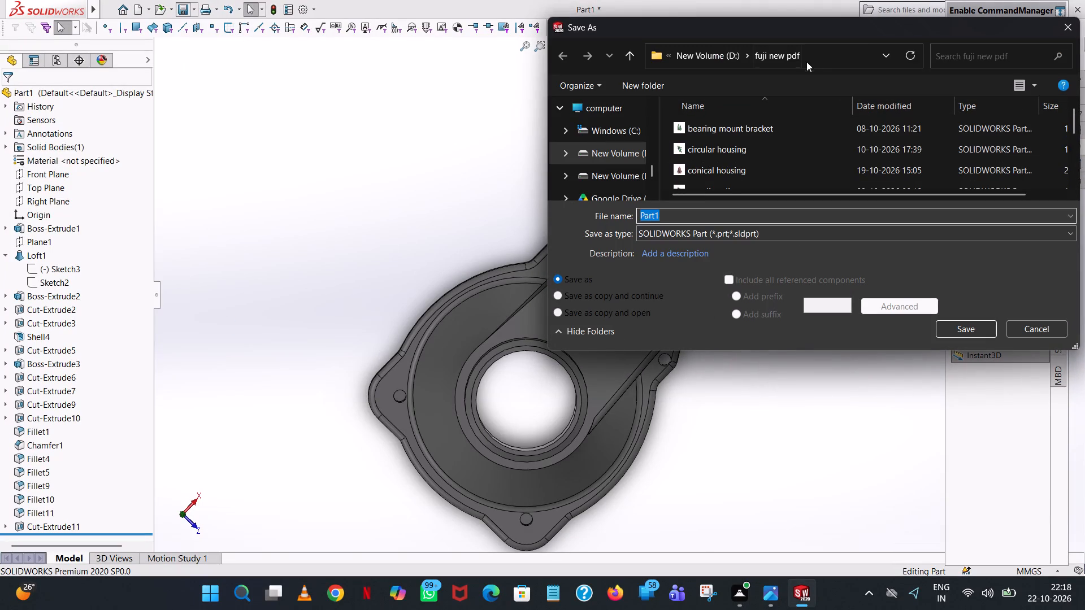
text(bearing cover)
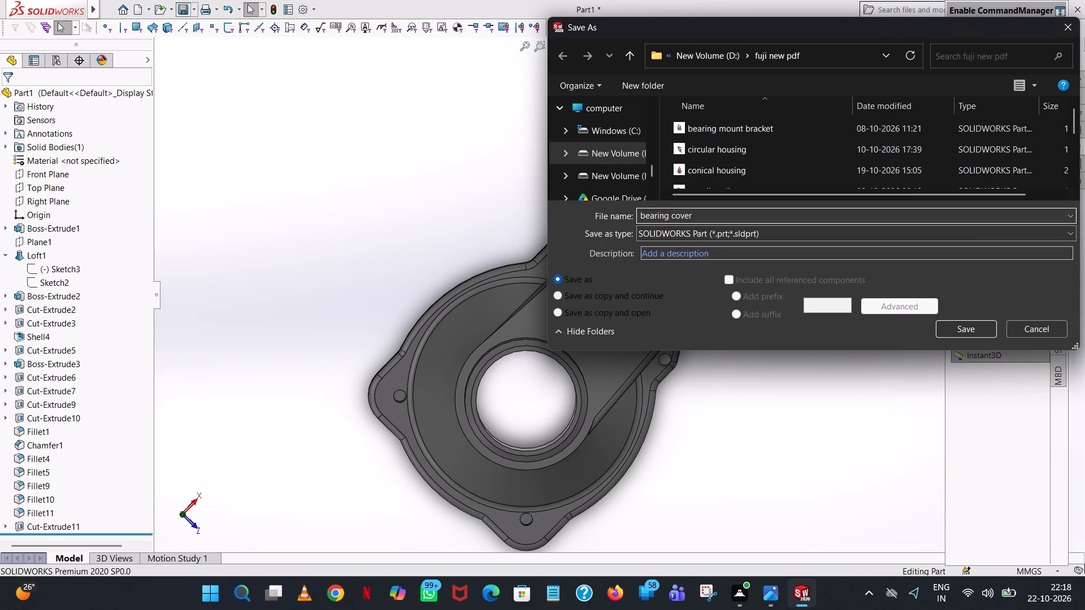
click(806, 237)
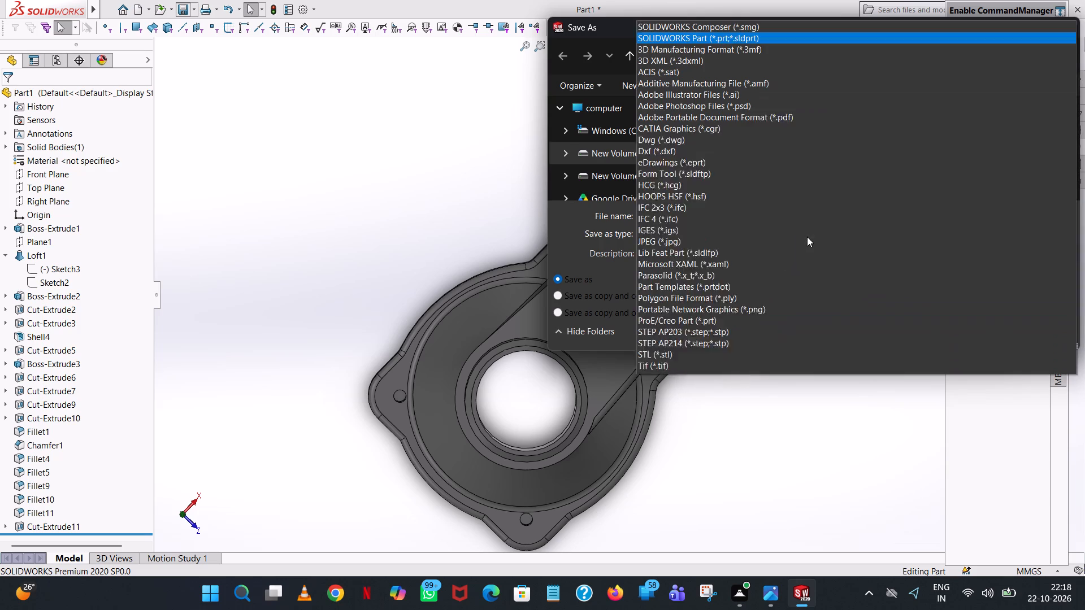
click(836, 98)
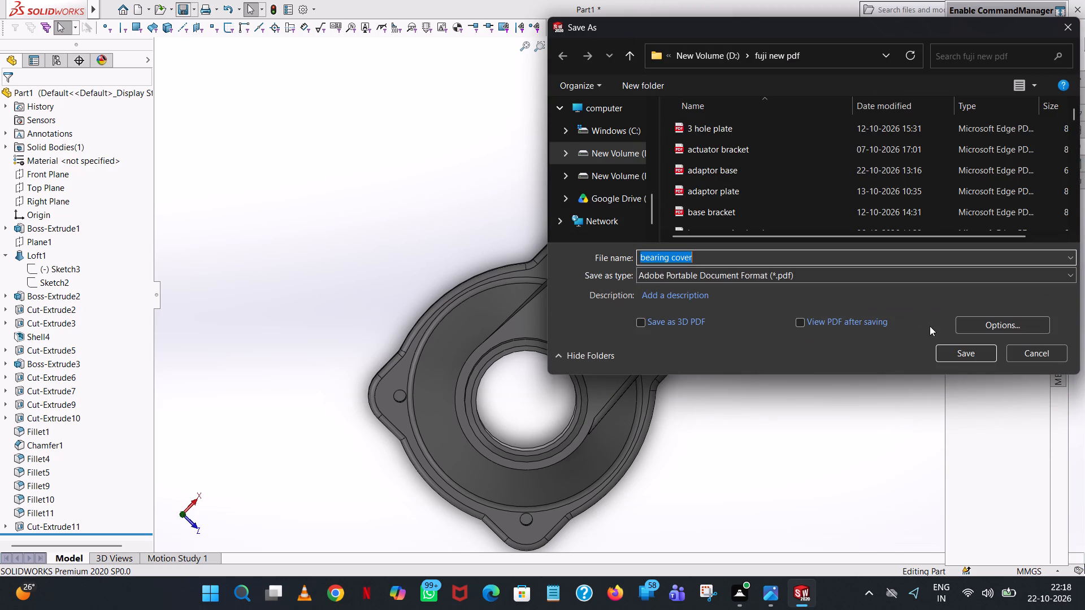
click(950, 349)
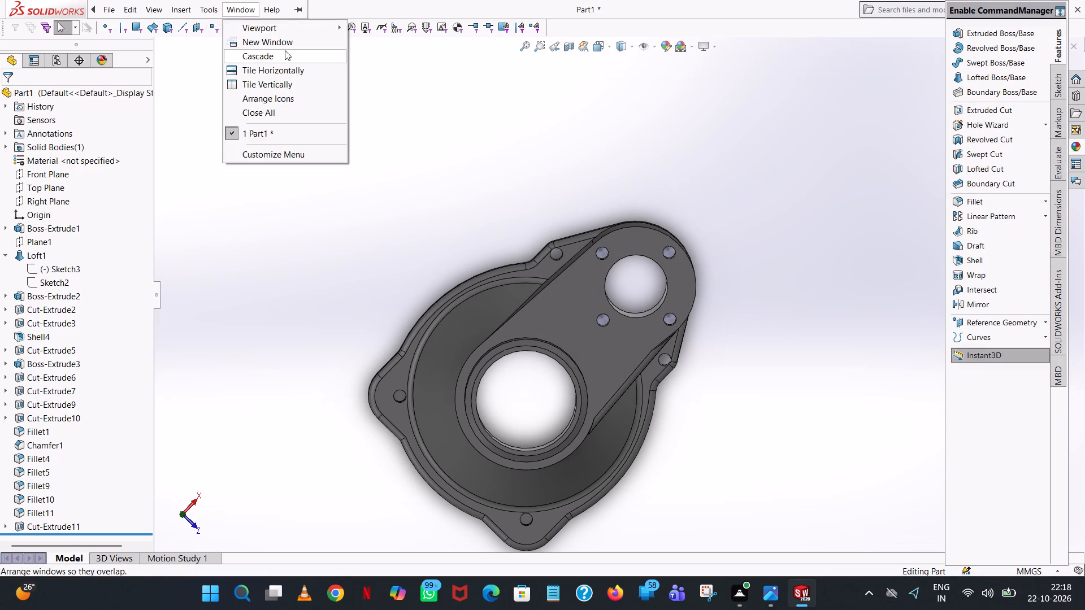
Save the part as a SOLIDWORKS Part named "bearing cover" in the "fuji new design" folder on drive D.
click(500, 125)
click(191, 8)
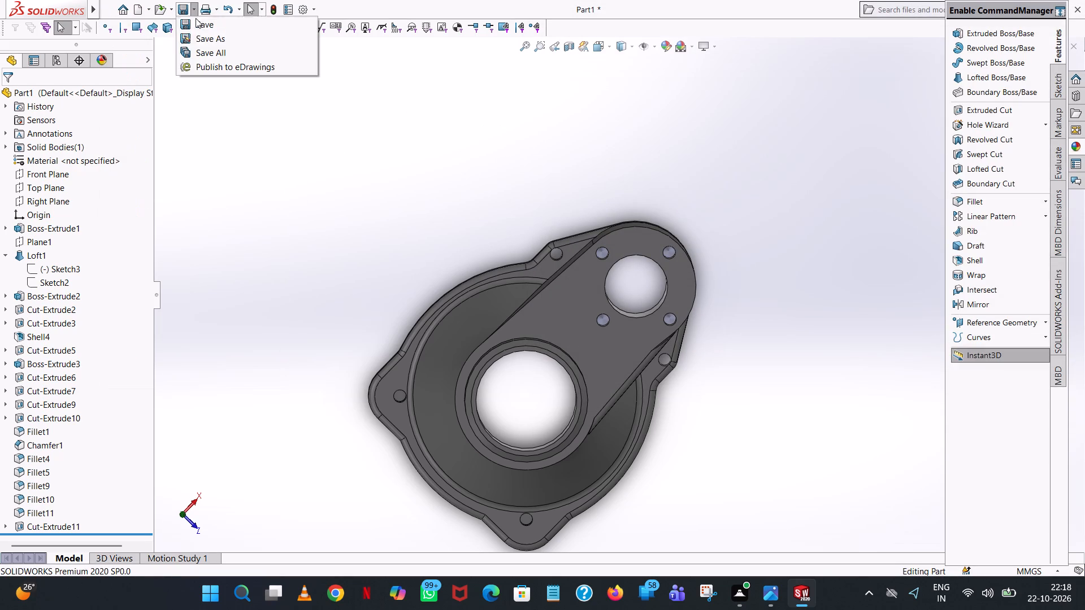
click(198, 37)
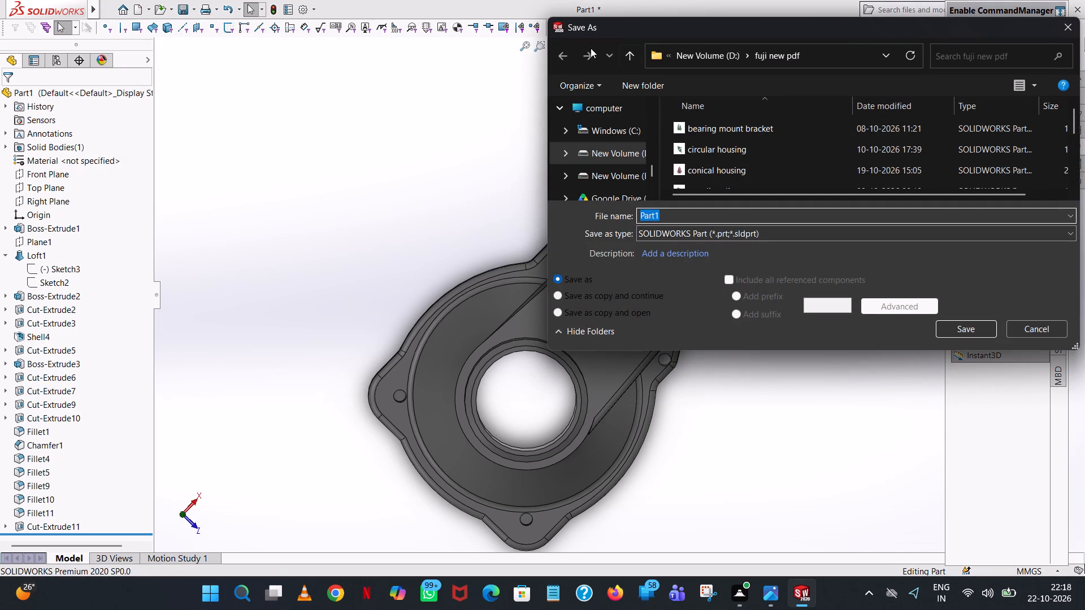
click(627, 59)
double_click(1012, 157)
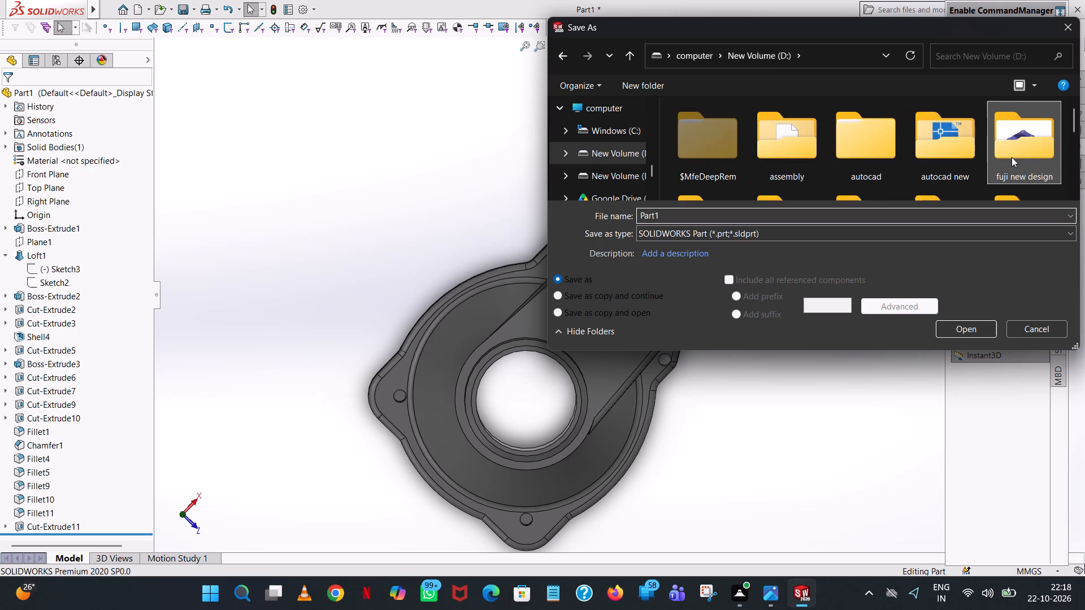
double_click(757, 219)
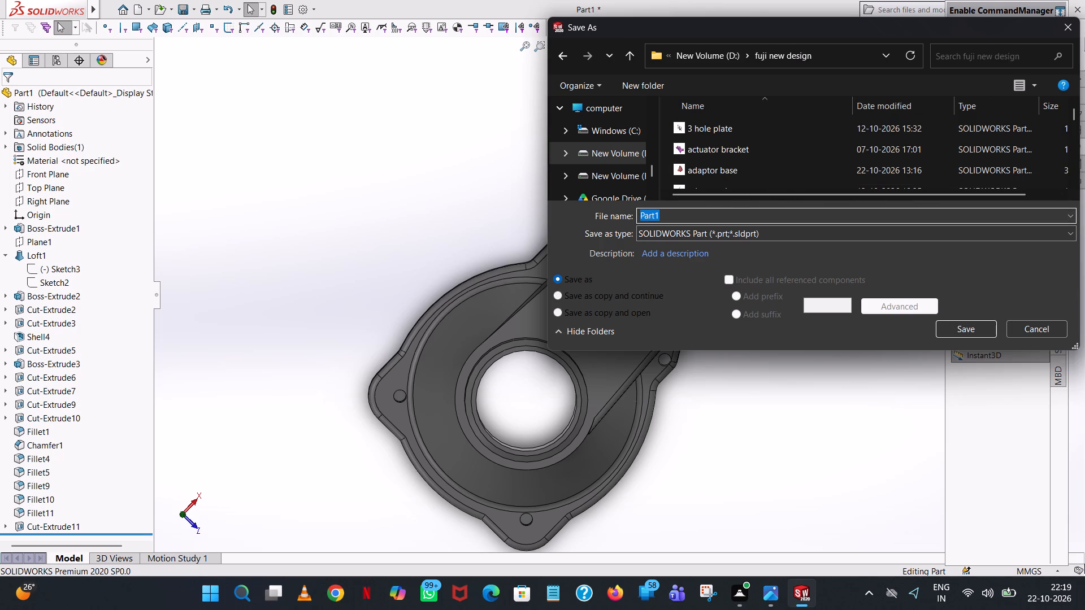
text(be)
key(a)
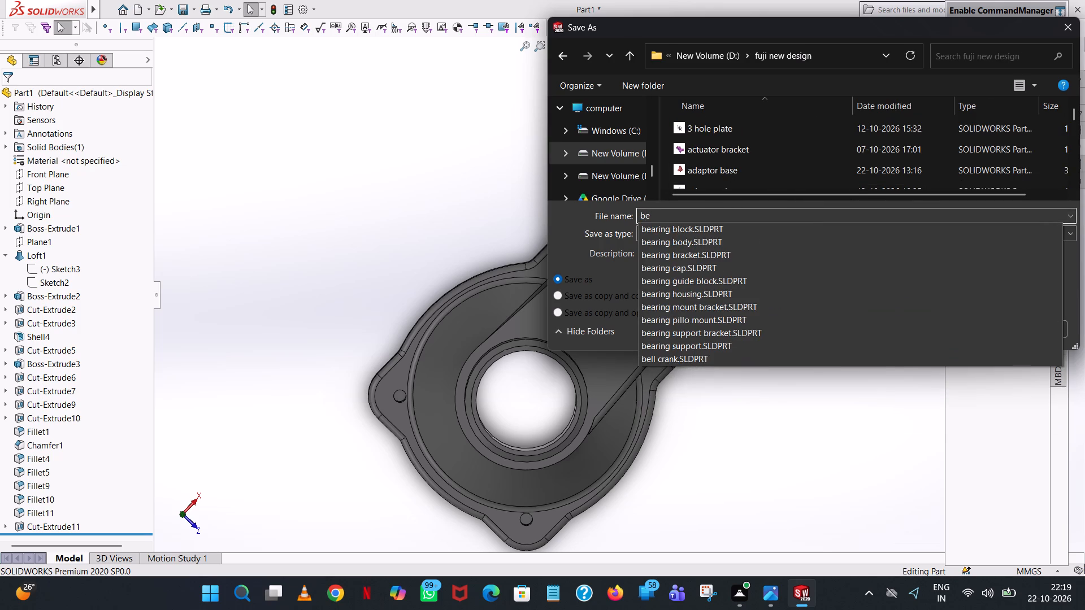
text(ring cover)
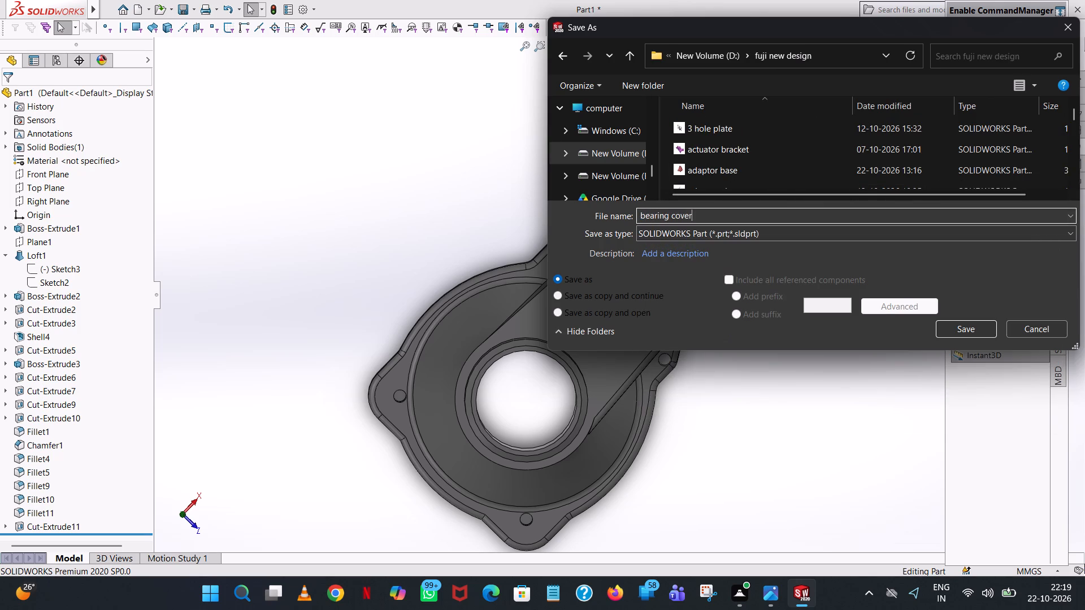
click(966, 322)
Examine the finished bearing cover from all around, including the flange underside, the inner bore and the arm's holes.
scroll(754, 439, up, 1)
middle_drag(754, 438, 826, 161)
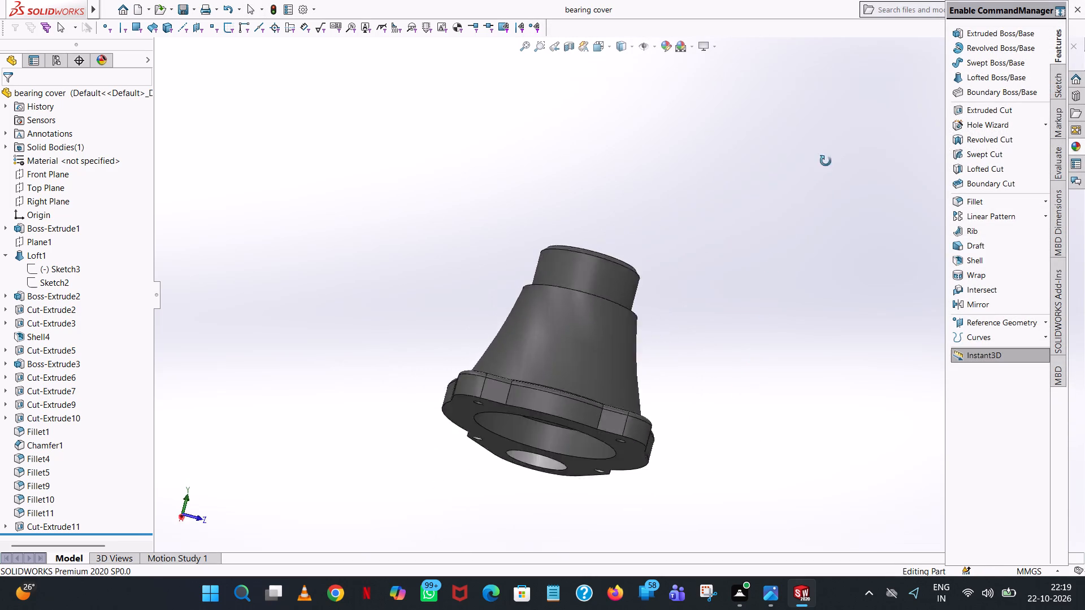
middle_drag(826, 161, 871, 91)
scroll(639, 311, down, 2)
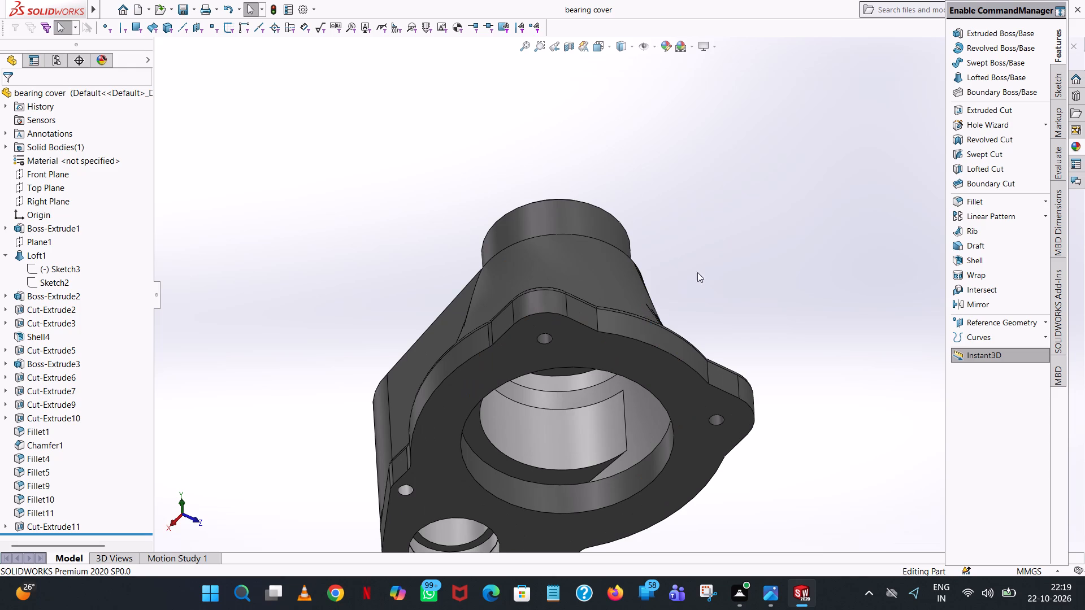
middle_drag(684, 281, 684, 441)
middle_drag(698, 410, 785, 464)
scroll(787, 446, down, 1)
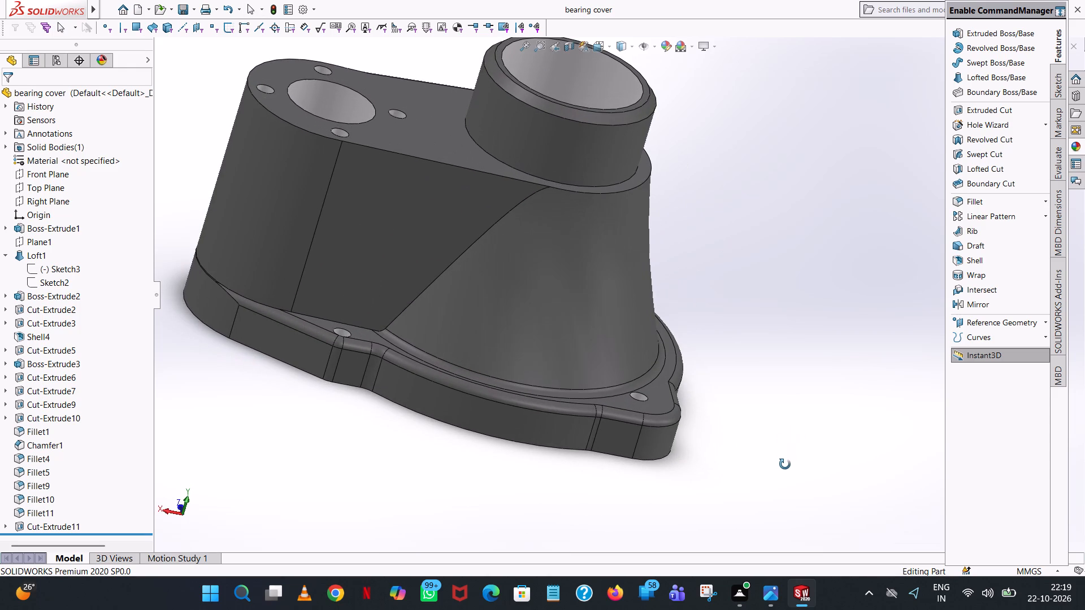
middle_drag(785, 464, 785, 465)
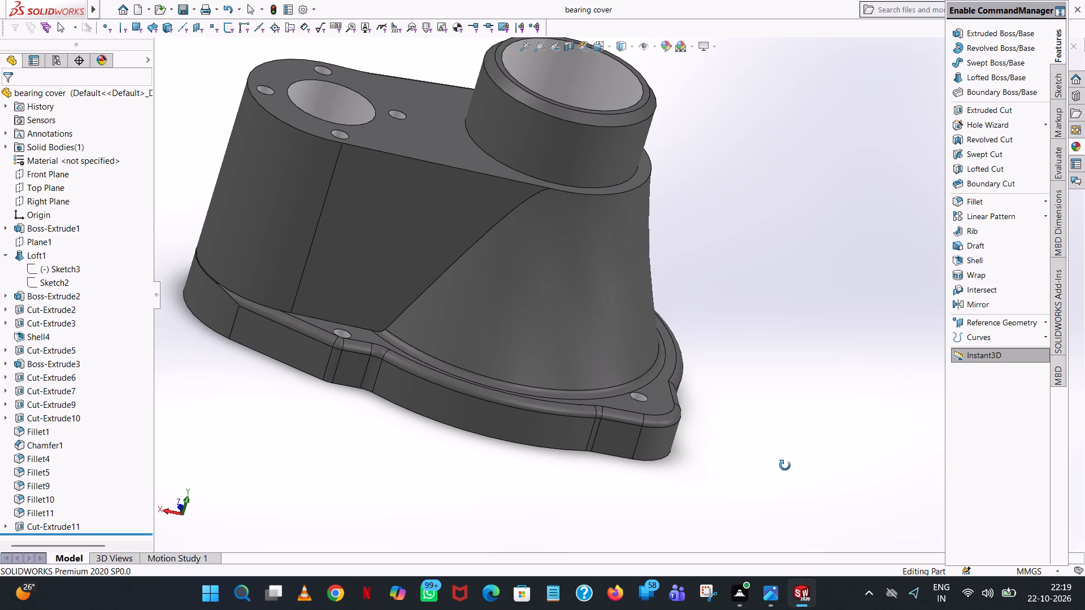
middle_drag(785, 465, 782, 480)
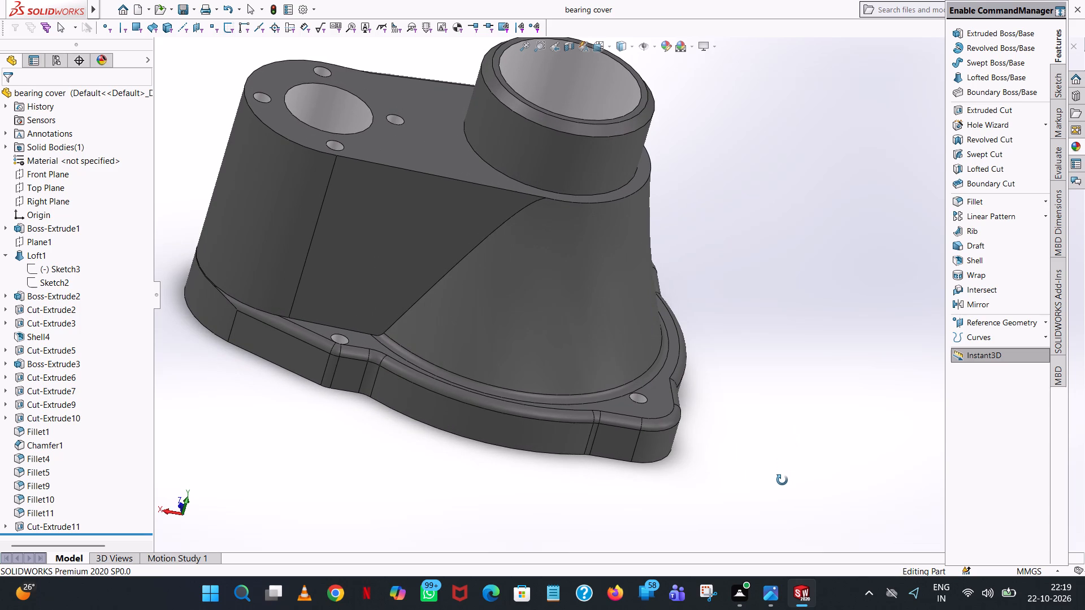
middle_drag(782, 480, 782, 481)
middle_click(782, 481)
scroll(771, 443, up, 2)
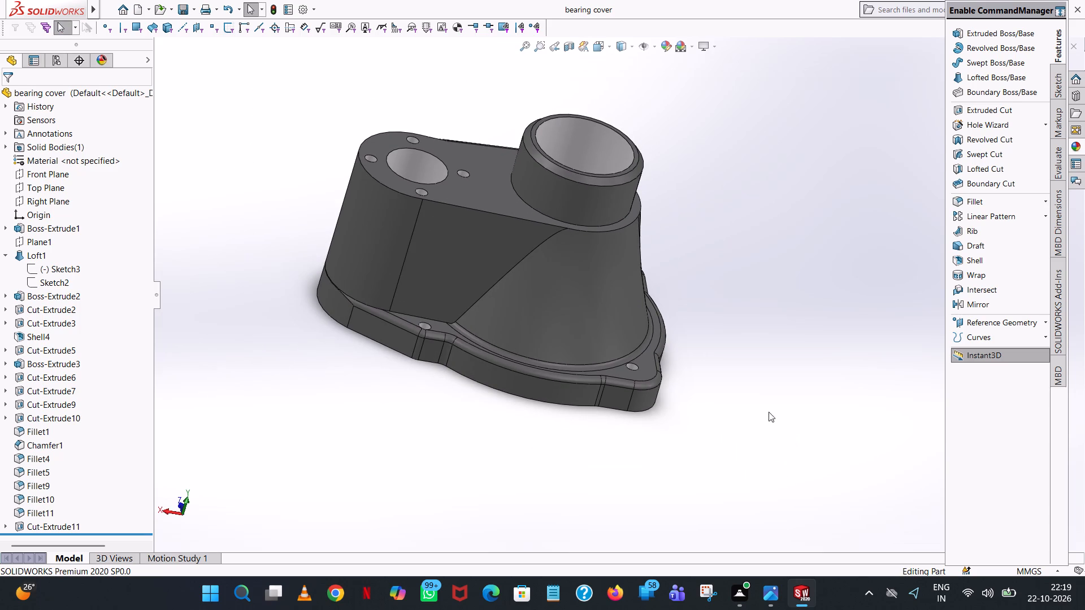